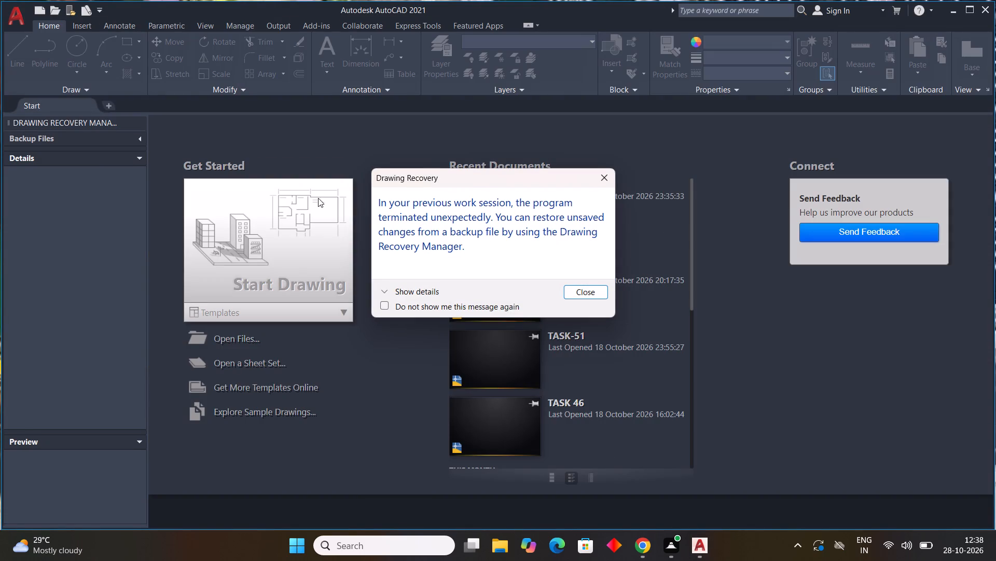
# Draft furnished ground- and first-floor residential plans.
# Dismiss the Drawing Recovery notice and start a new blank drawing.
pyautogui.click(599, 169)
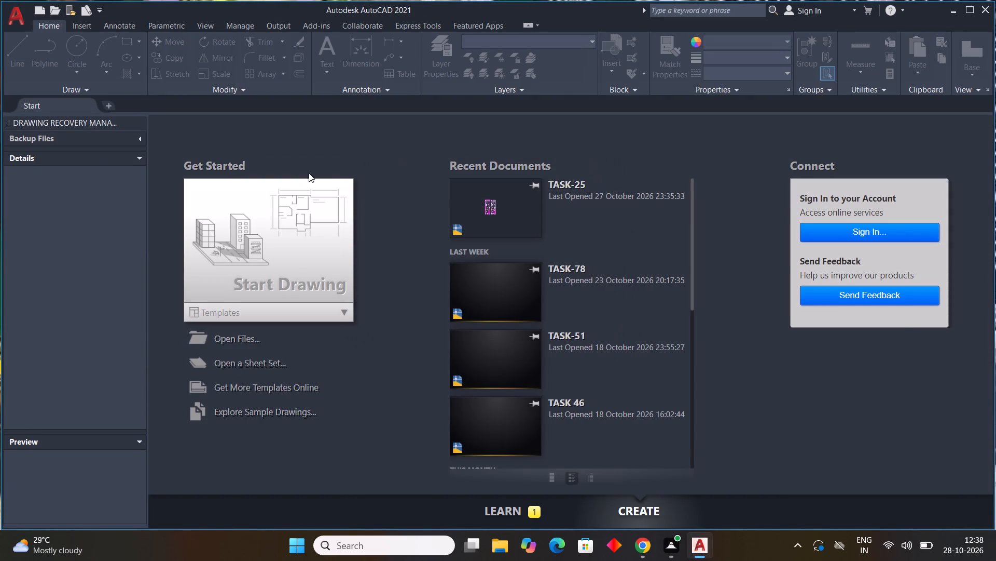
pyautogui.doubleClick(296, 215)
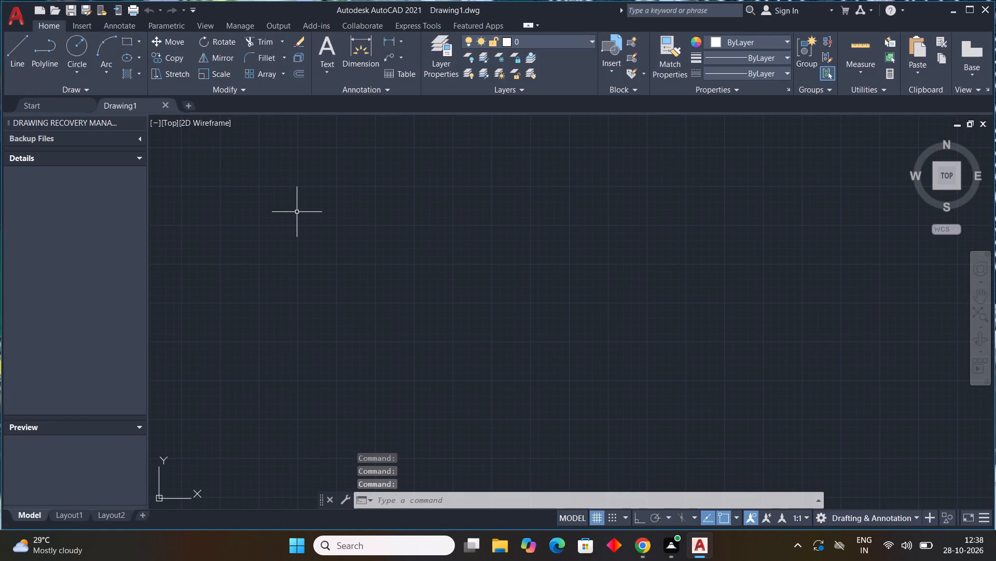
# Set the drawing units to Engineering length with 0'-0.0" precision and inches as the insertion scale.
pyautogui.scroll(-4, 297, 212)
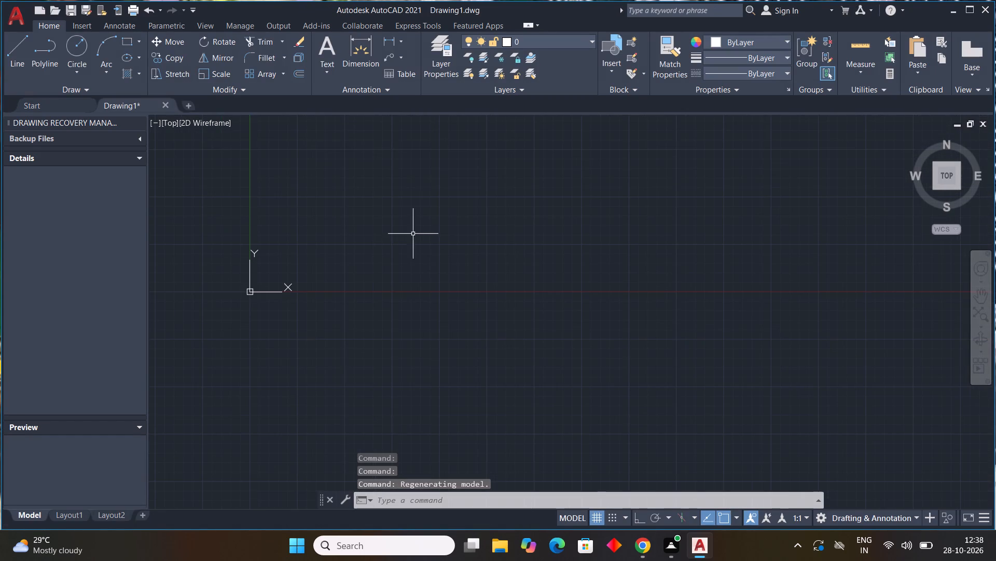
pyautogui.scroll(-1, 432, 234)
pyautogui.moveTo(430, 237); pyautogui.dragTo(87, 416, button='middle')
pyautogui.moveTo(538, 253); pyautogui.dragTo(510, 303, button='middle')
pyautogui.scroll(-1, 538, 259)
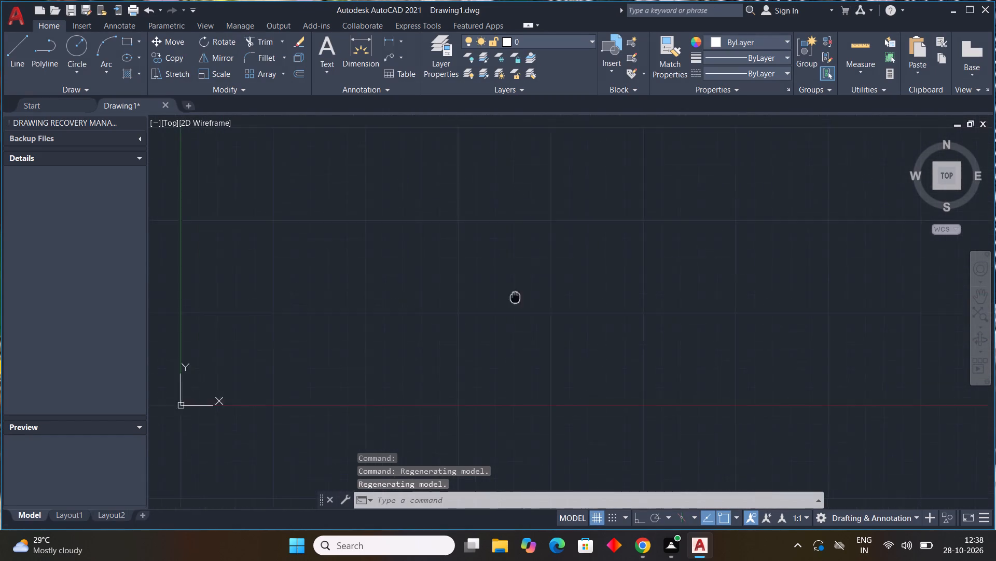
pyautogui.moveTo(510, 303); pyautogui.dragTo(382, 391, button='middle')
pyautogui.write('un')
pyautogui.press('space')
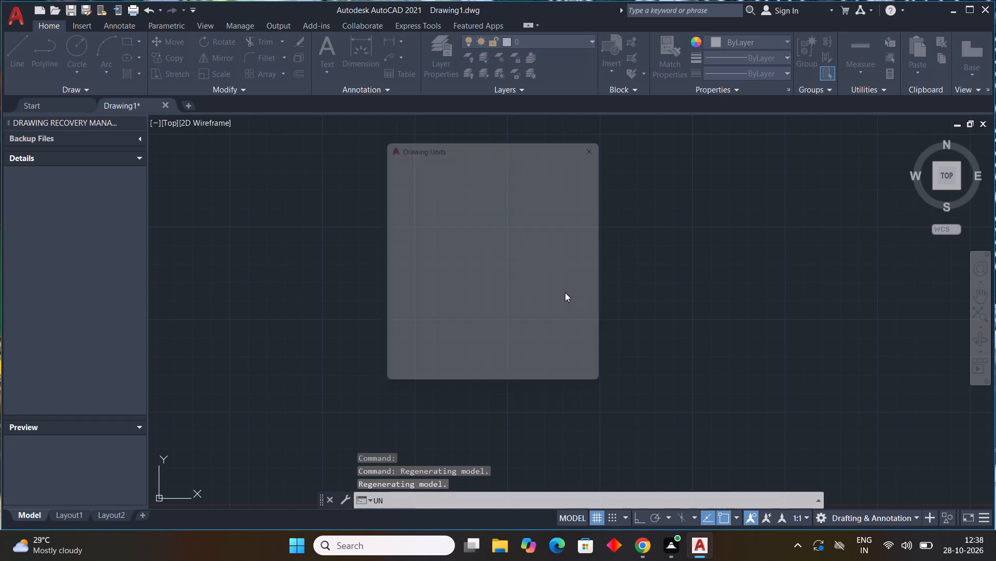
pyautogui.click(430, 182)
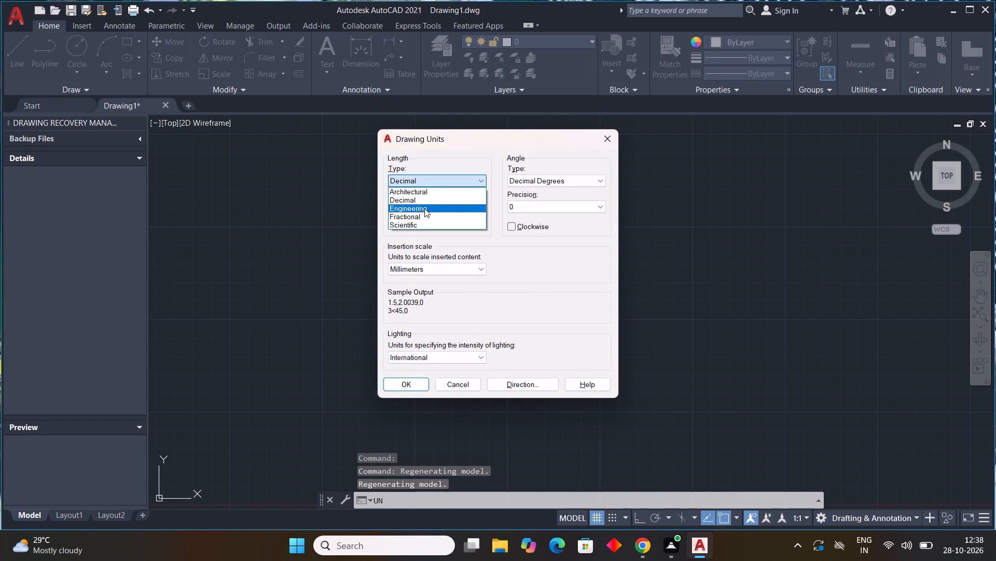
pyautogui.click(424, 208)
pyautogui.click(423, 208)
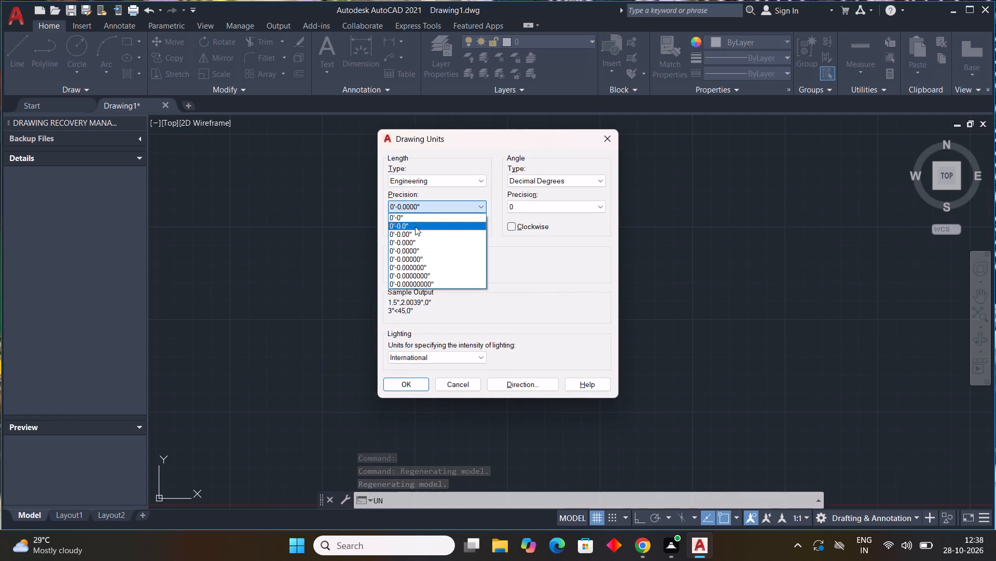
pyautogui.click(415, 226)
pyautogui.click(418, 269)
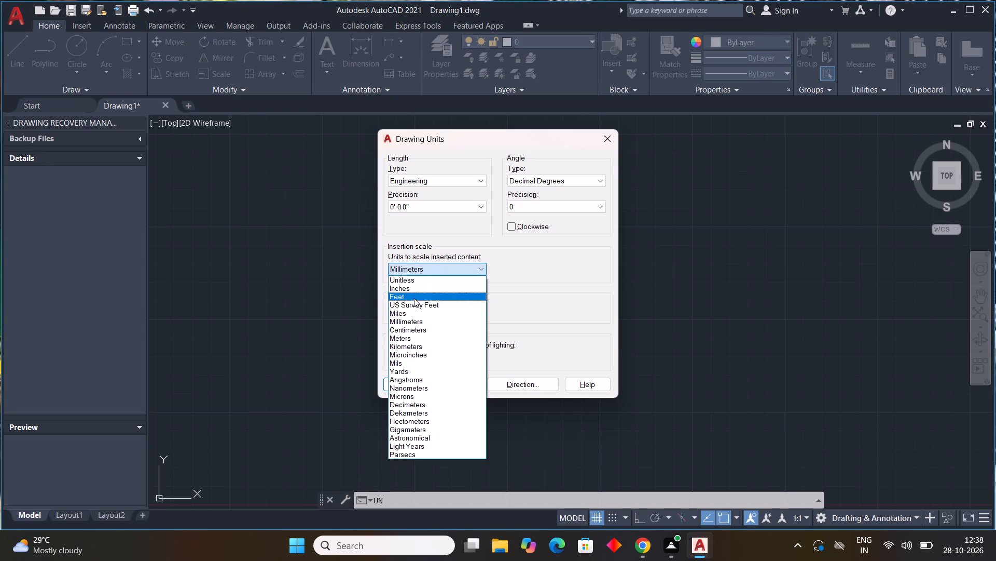
pyautogui.click(414, 289)
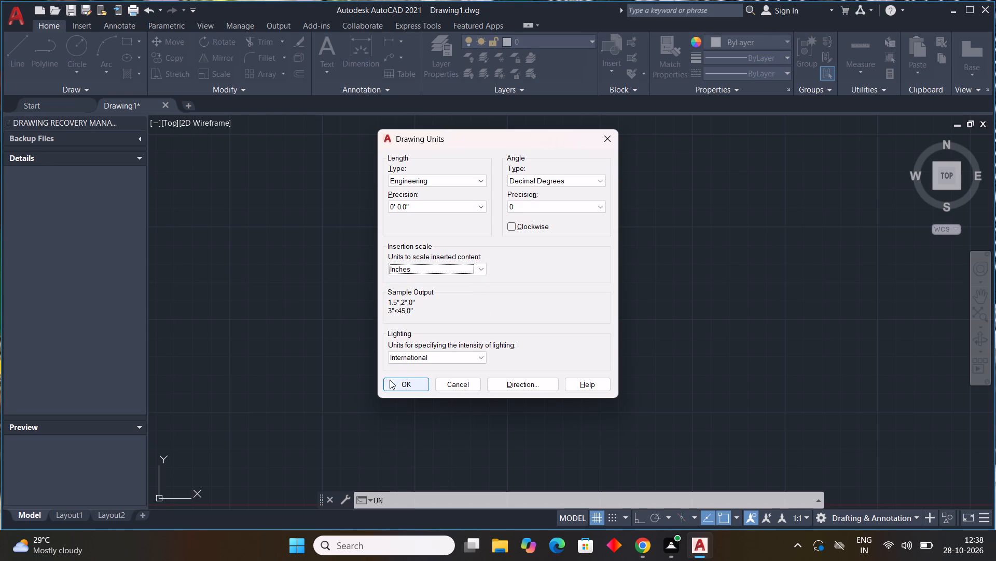
pyautogui.click(393, 380)
# Modify the ISO-25 dimension style's primary units to Engineering format, 0'-0.0" precision and a 9" round-off.
pyautogui.press('d')
pyautogui.press('space')
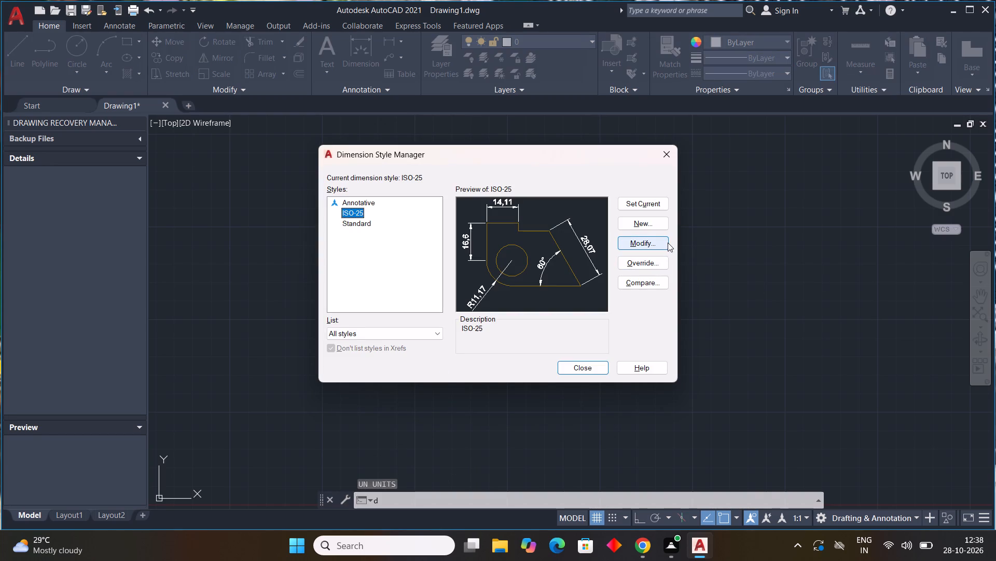
pyautogui.doubleClick(668, 243)
pyautogui.doubleClick(653, 242)
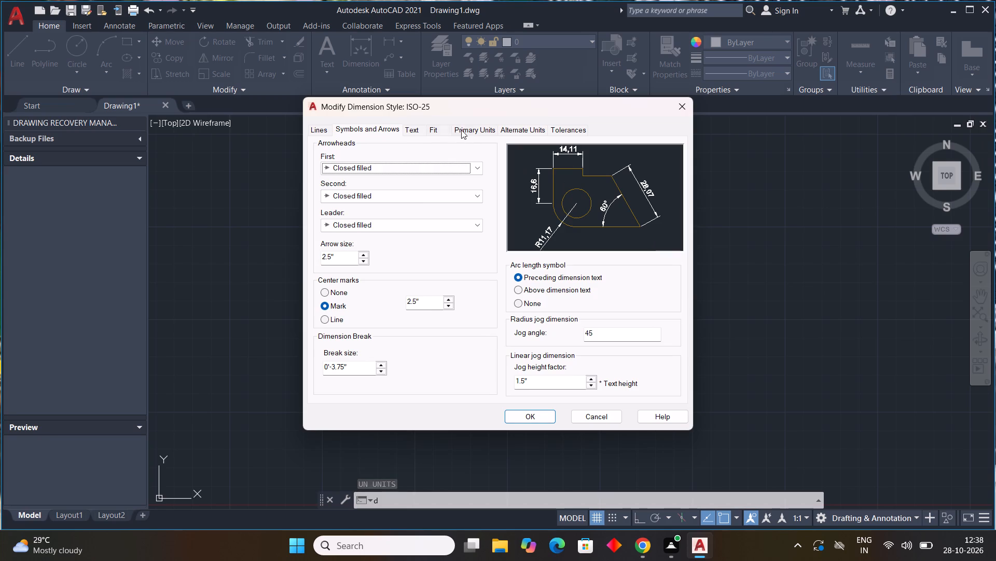
pyautogui.click(463, 129)
pyautogui.click(454, 154)
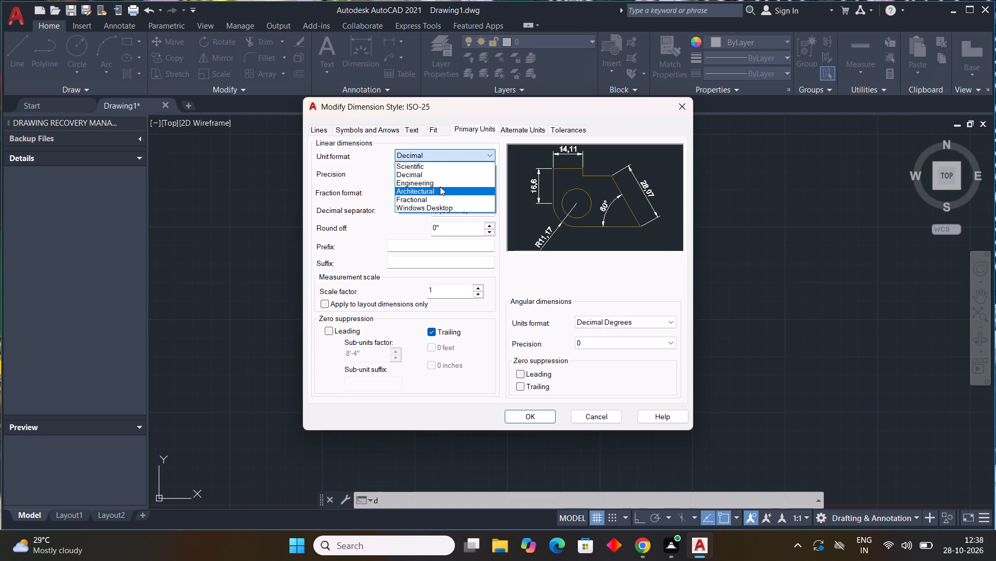
pyautogui.click(442, 180)
pyautogui.click(442, 173)
pyautogui.click(441, 194)
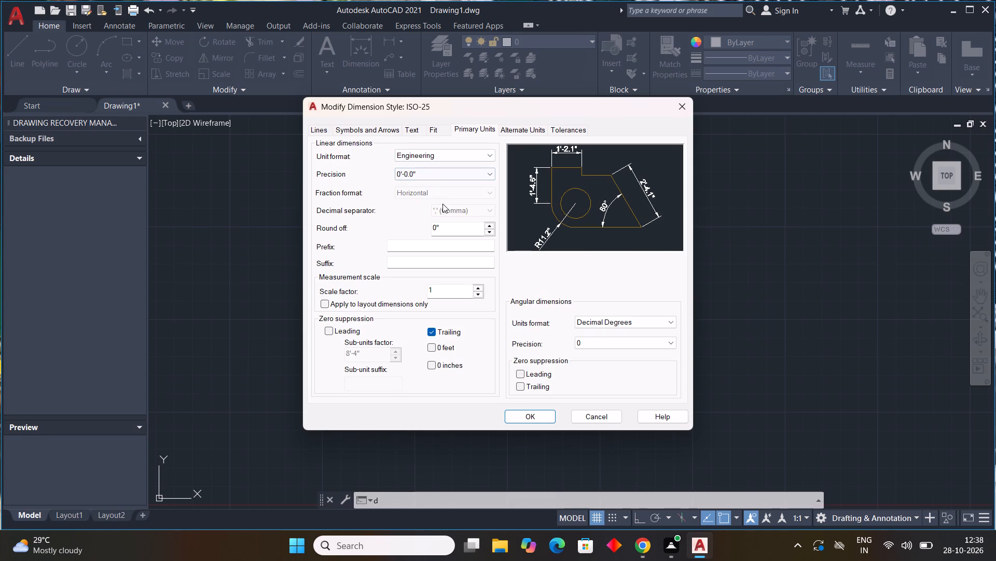
pyautogui.moveTo(460, 223); pyautogui.dragTo(363, 222)
pyautogui.write('9"')
pyautogui.press('Return')
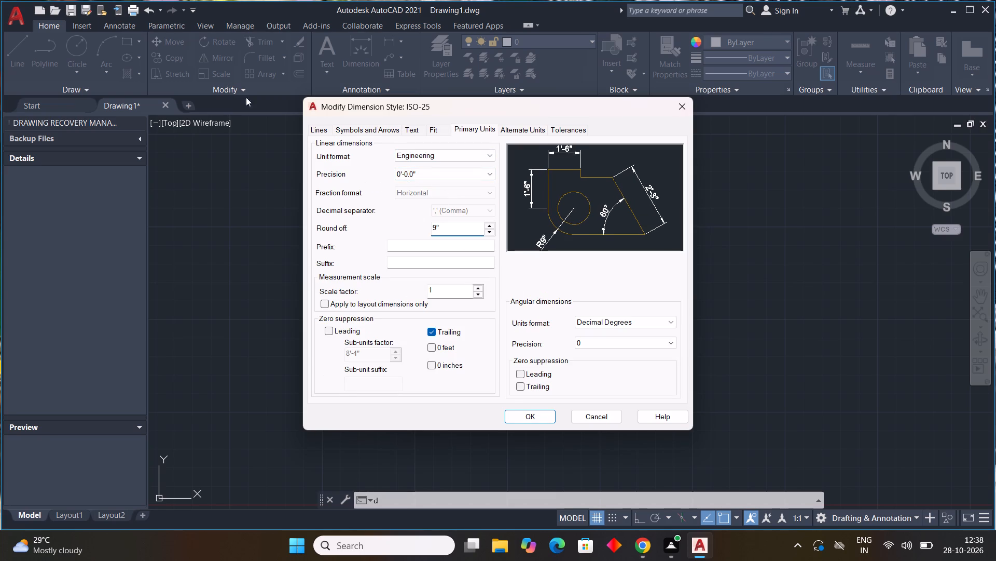
# Set the ISO-25 dimension text height to 9".
pyautogui.click(406, 128)
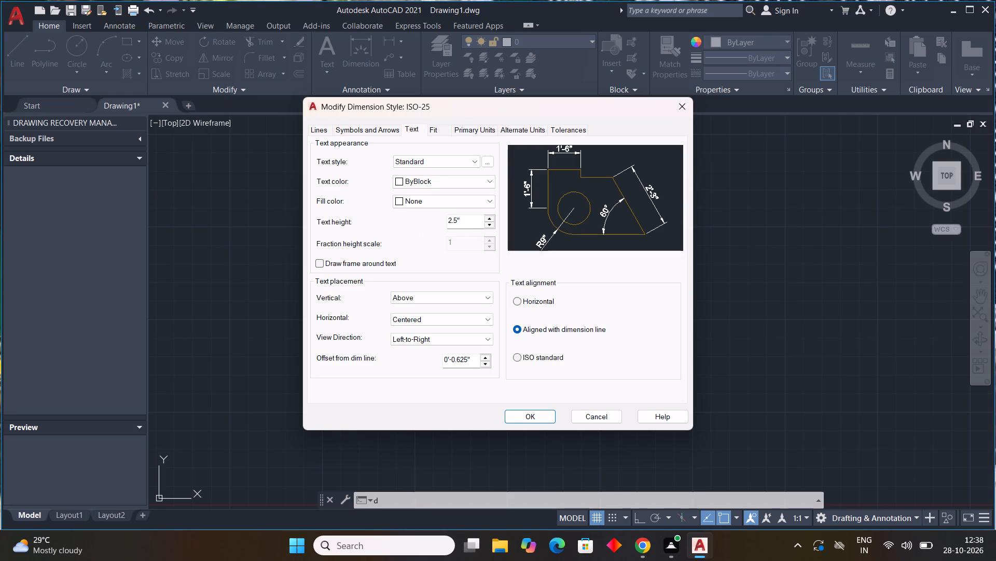
pyautogui.moveTo(466, 221); pyautogui.dragTo(332, 221)
pyautogui.press('9')
pyautogui.hotkey('shift', '"')
pyautogui.press('Return')
pyautogui.scroll(4, 456, 221)
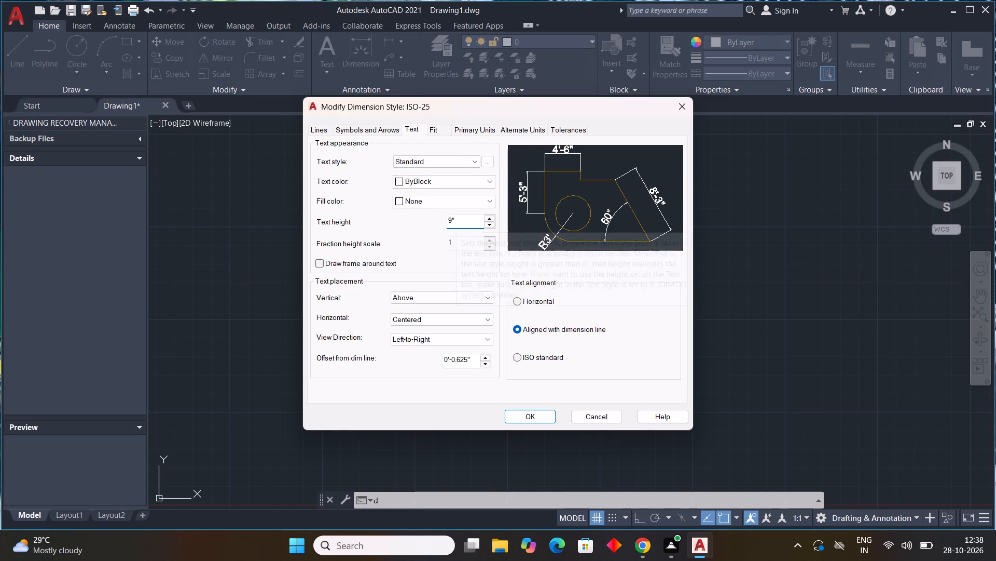
pyautogui.moveTo(465, 218); pyautogui.dragTo(199, 219)
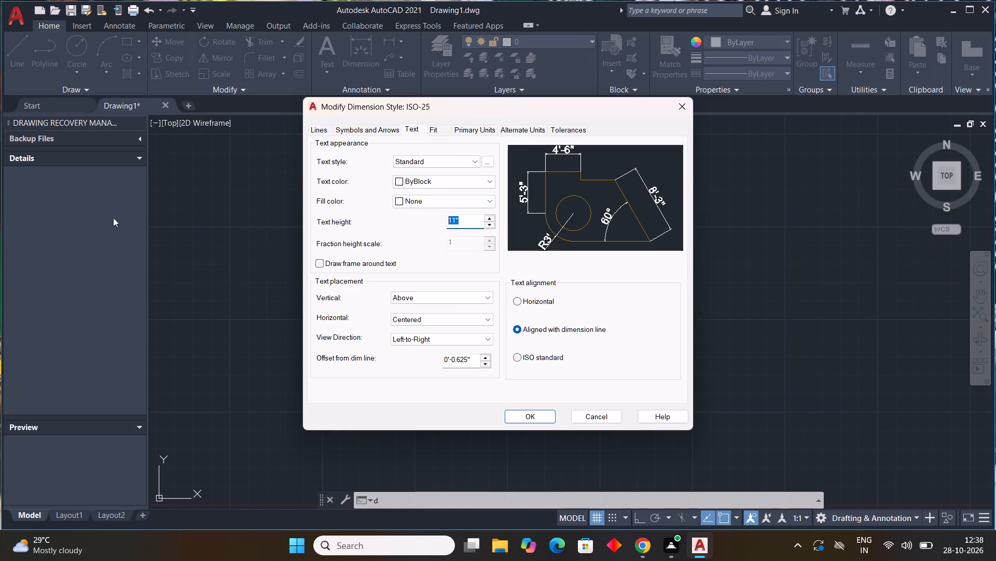
pyautogui.write('9"')
pyautogui.press('Return')
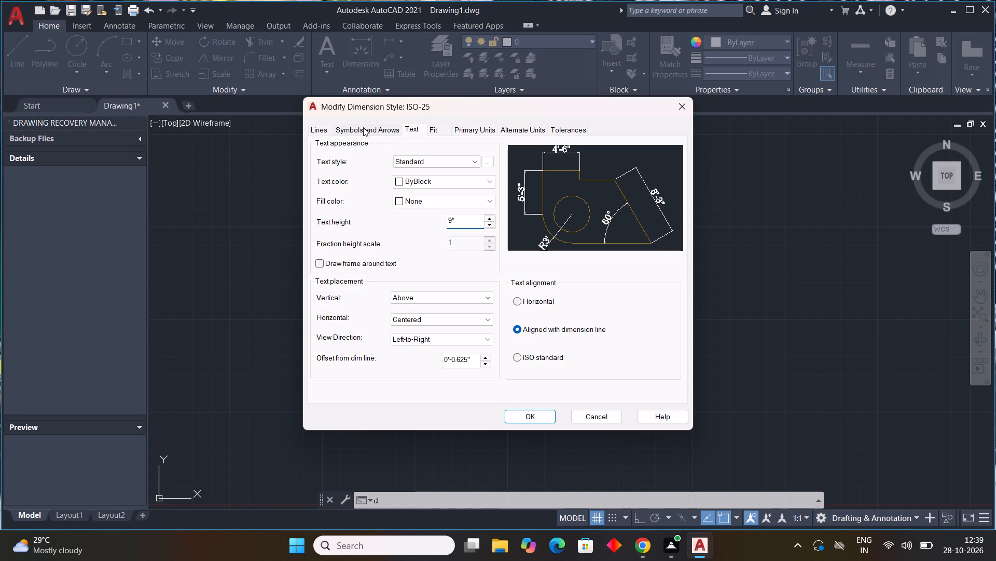
# Set the ISO-25 dimension arrow size to 9", accept the style changes and make the style current.
pyautogui.click(363, 127)
pyautogui.doubleClick(339, 262)
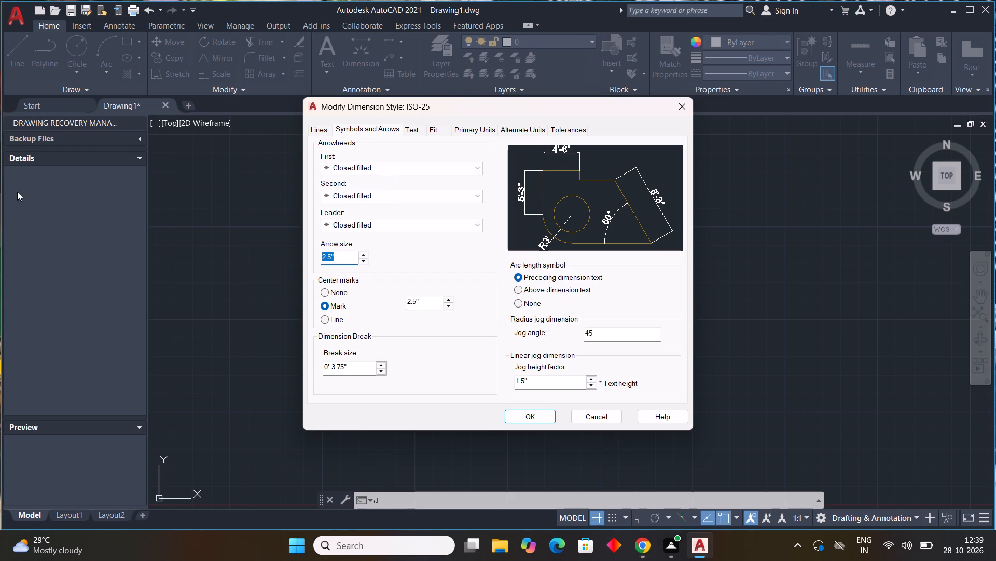
pyautogui.press('9')
pyautogui.hotkey('shift', '"')
pyautogui.press('Return')
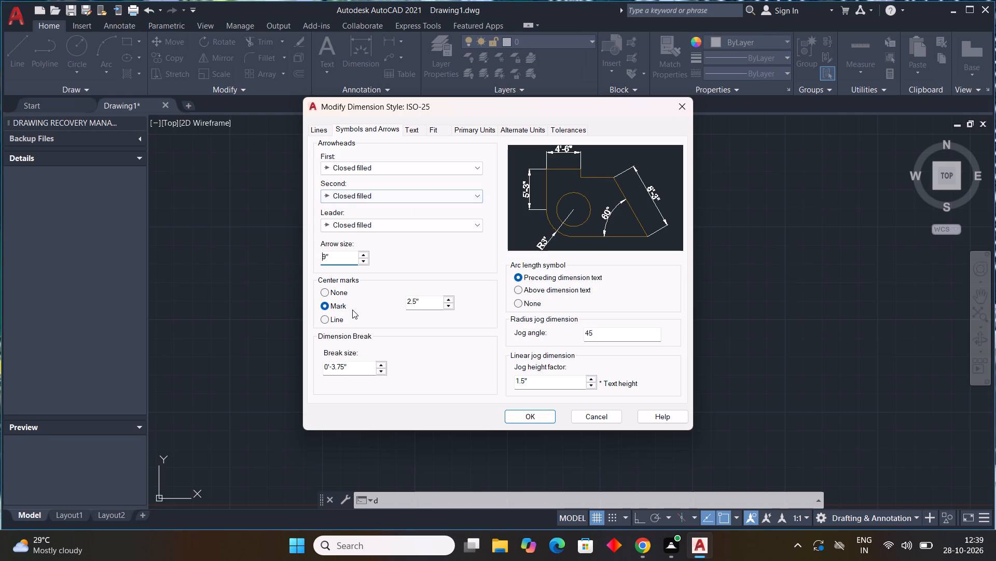
pyautogui.click(528, 414)
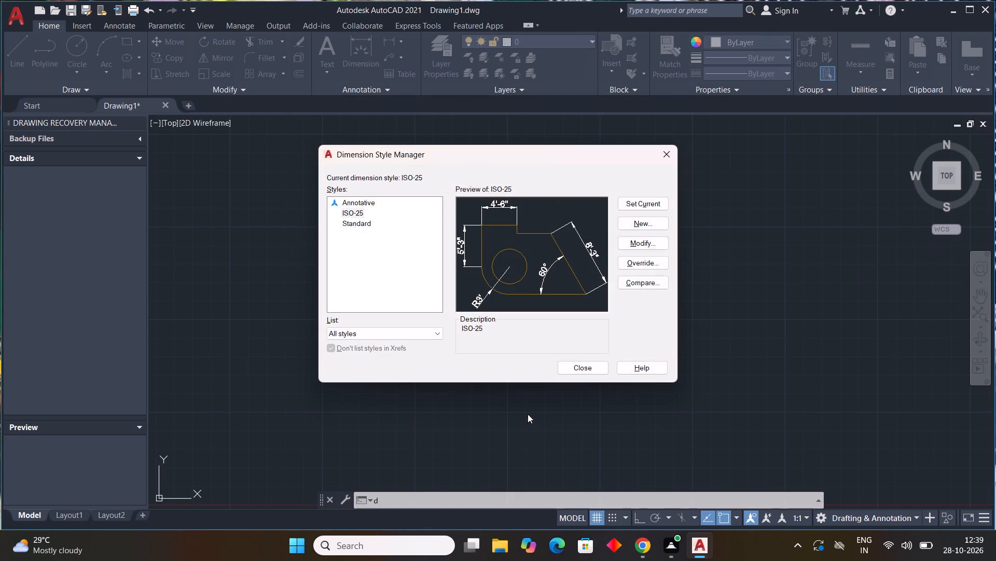
pyautogui.tripleClick(638, 201)
pyautogui.click(638, 200)
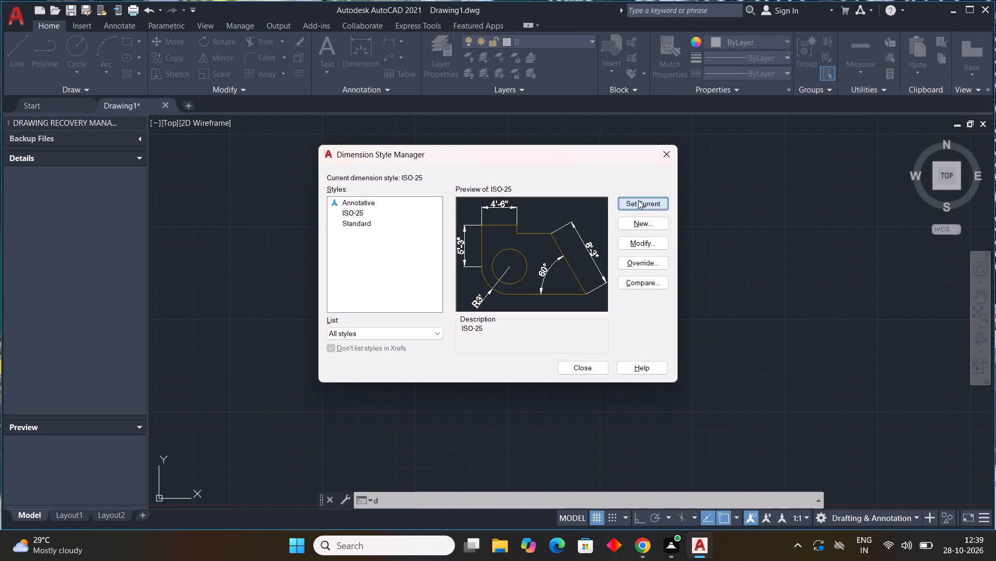
pyautogui.click(585, 370)
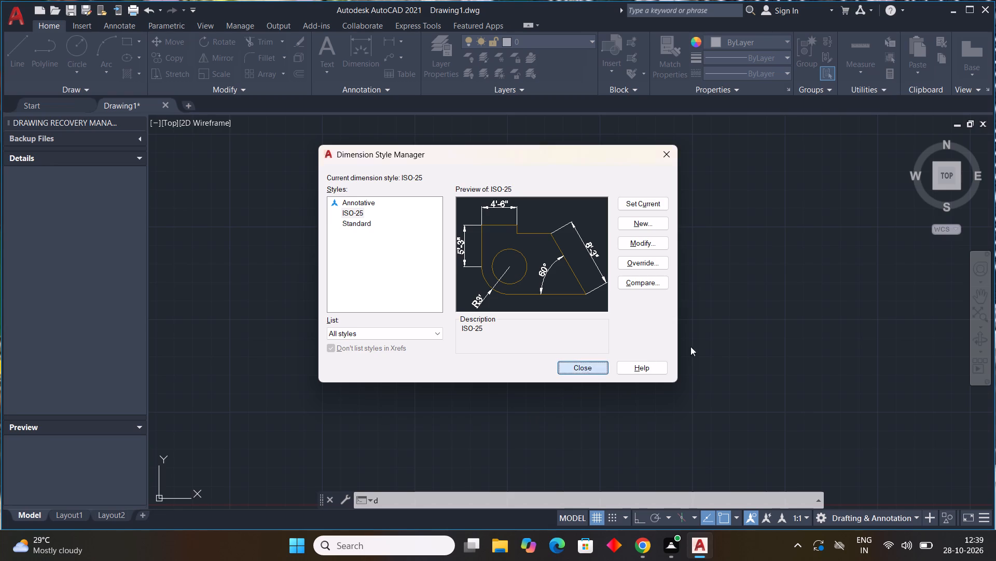
# Draw the square's bottom side and right side as connected 30' lines with Ortho turned on.
pyautogui.write('l')
pyautogui.press('space')
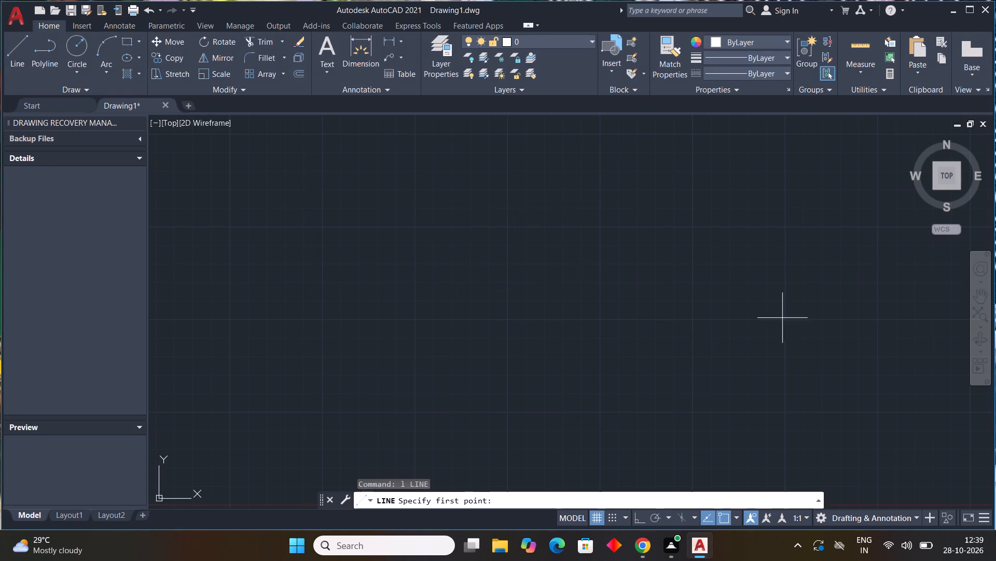
pyautogui.moveTo(297, 385); pyautogui.dragTo(336, 386)
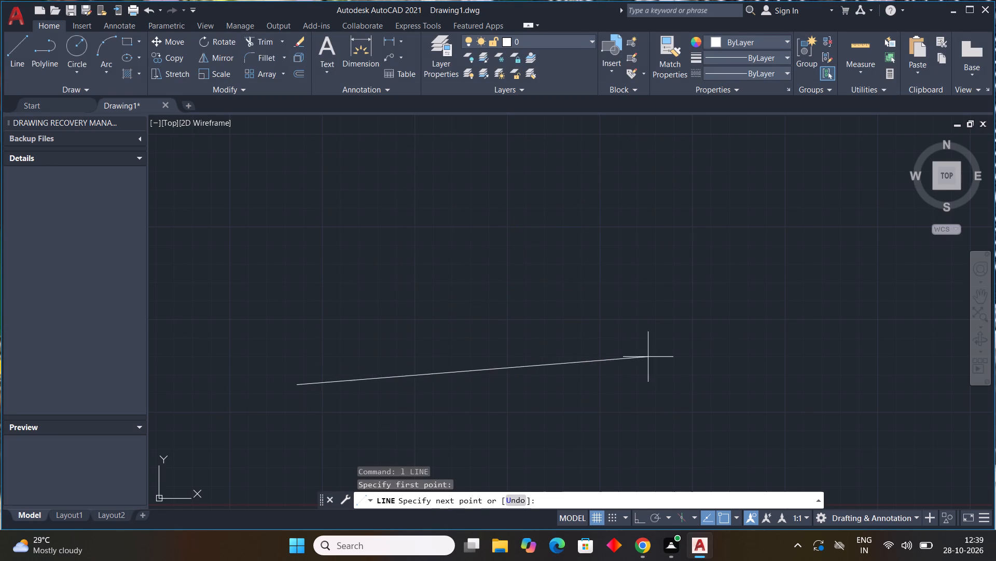
pyautogui.press('F8')
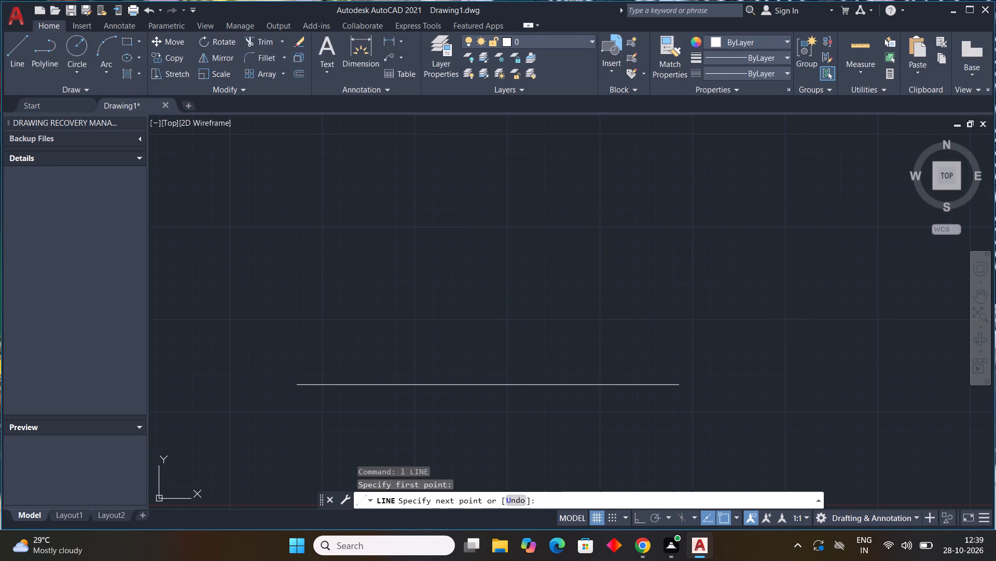
pyautogui.write("30'")
pyautogui.press('Return')
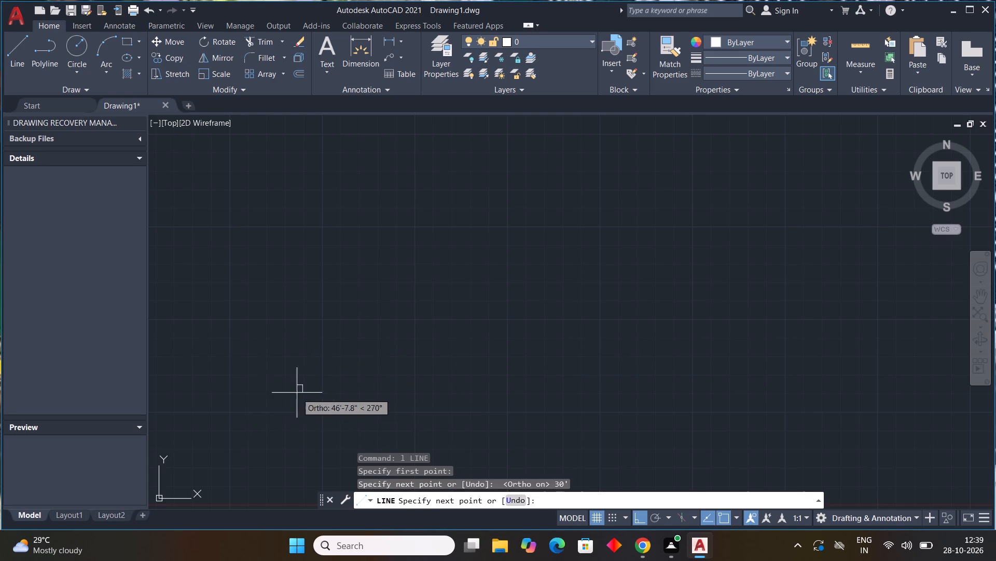
pyautogui.scroll(6, 298, 391)
pyautogui.moveTo(300, 391); pyautogui.dragTo(424, 509, button='middle')
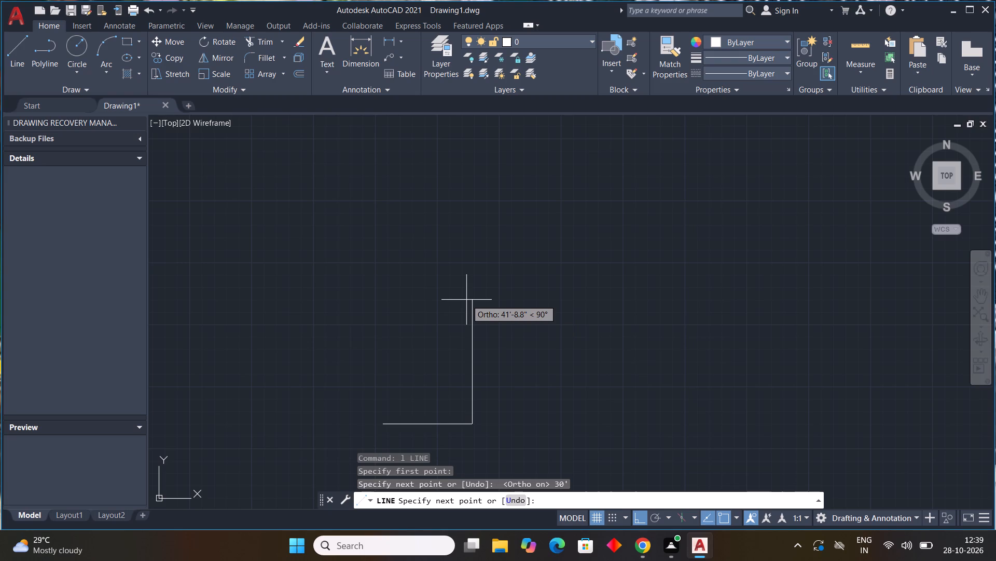
pyautogui.write("30'")
pyautogui.press('Return')
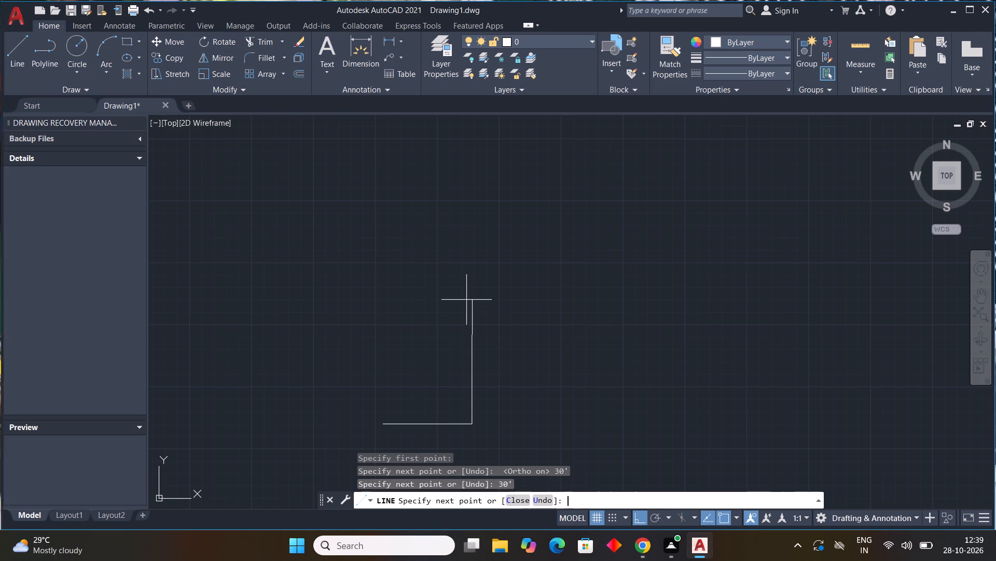
# Add the 30' top side and close the square with a left side ending at the starting corner.
pyautogui.press('3')
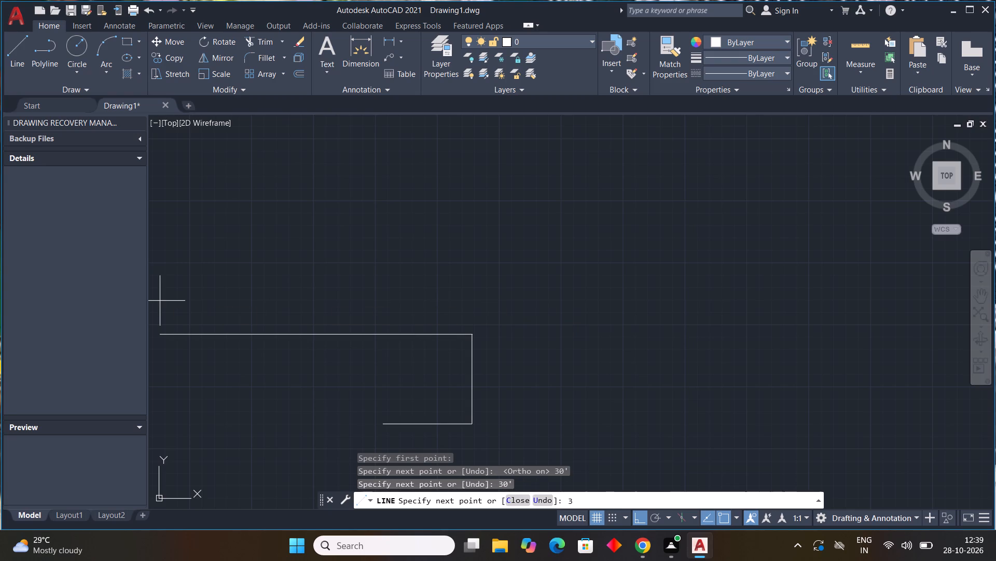
pyautogui.write("0'")
pyautogui.press('Return')
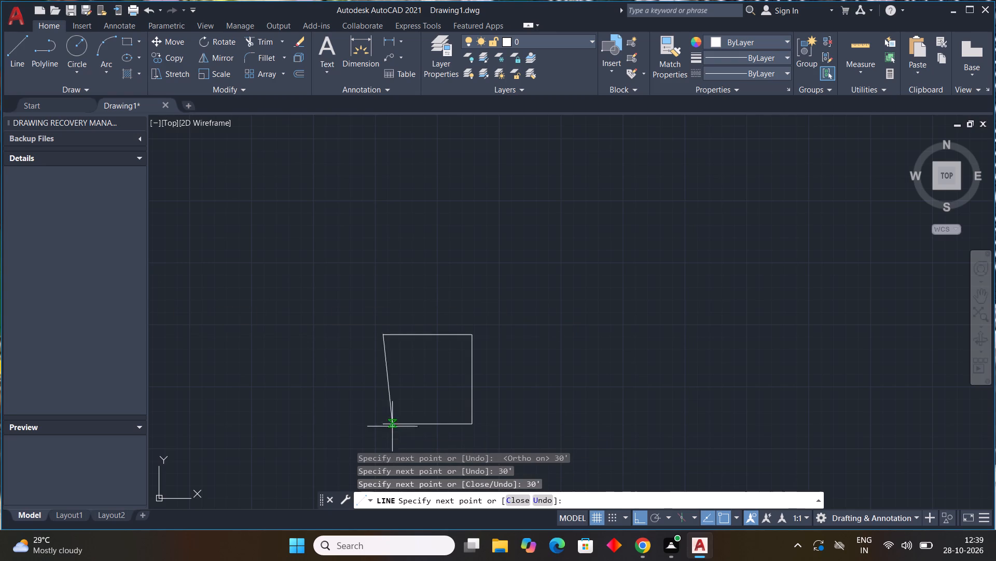
pyautogui.moveTo(392, 425); pyautogui.dragTo(391, 344, button='middle')
pyautogui.scroll(4, 386, 344)
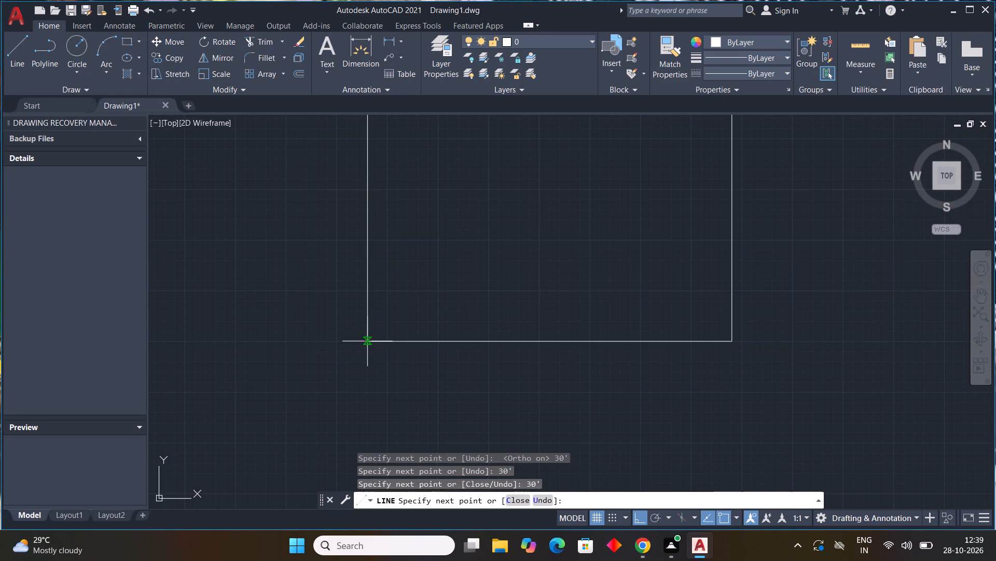
pyautogui.scroll(4, 375, 353)
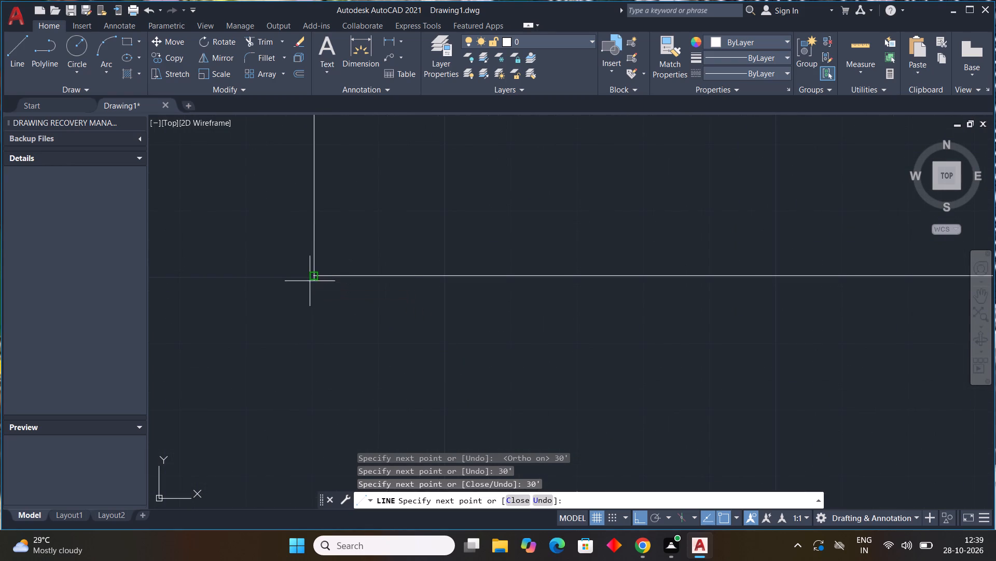
pyautogui.click(315, 274)
pyautogui.press('Escape')
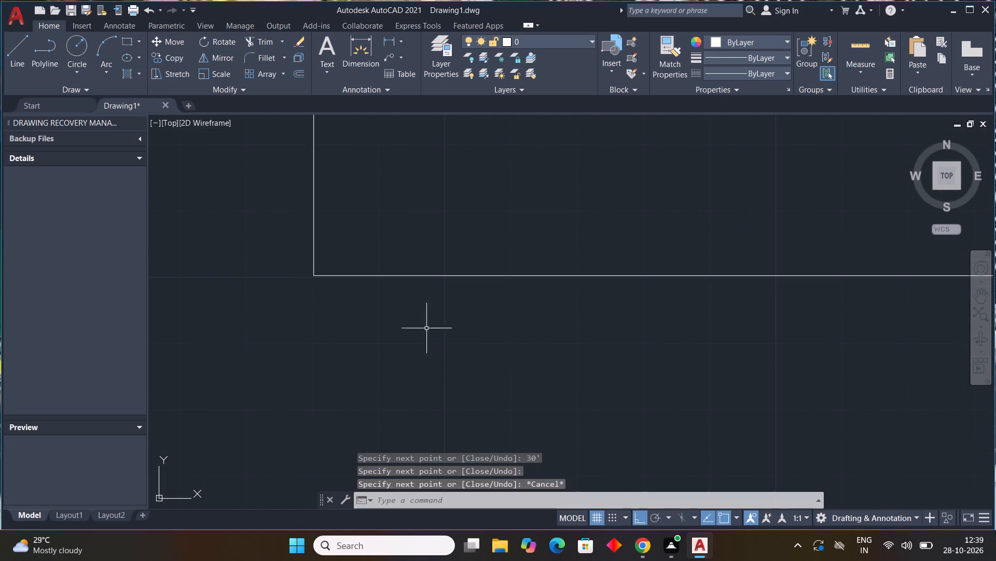
# Offset the square's left side 9" inward.
pyautogui.scroll(-5, 421, 290)
pyautogui.scroll(-4, 494, 205)
pyautogui.moveTo(552, 222); pyautogui.dragTo(510, 317, button='middle')
pyautogui.scroll(4, 474, 291)
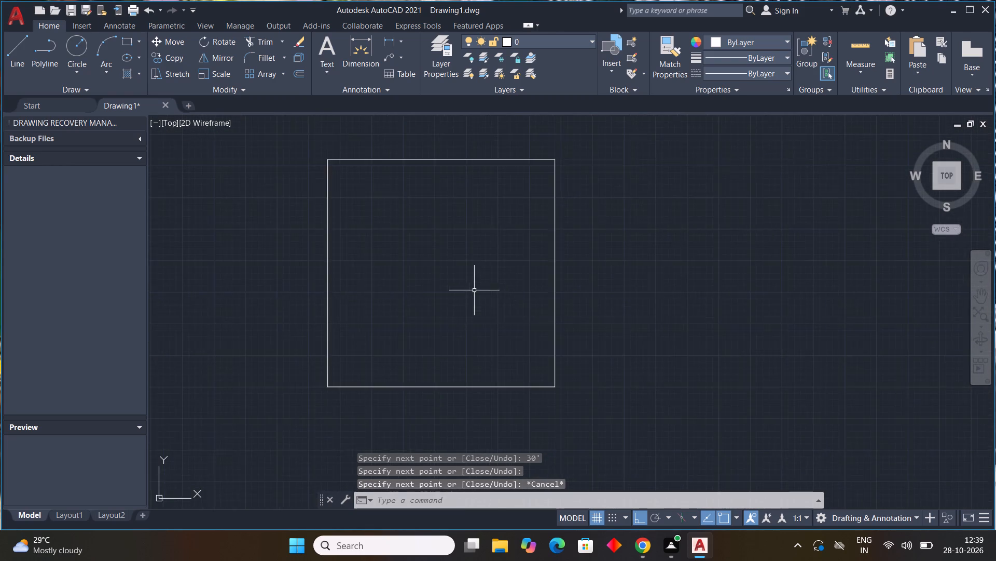
pyautogui.moveTo(474, 290); pyautogui.dragTo(492, 305, button='middle')
pyautogui.scroll(-1, 492, 305)
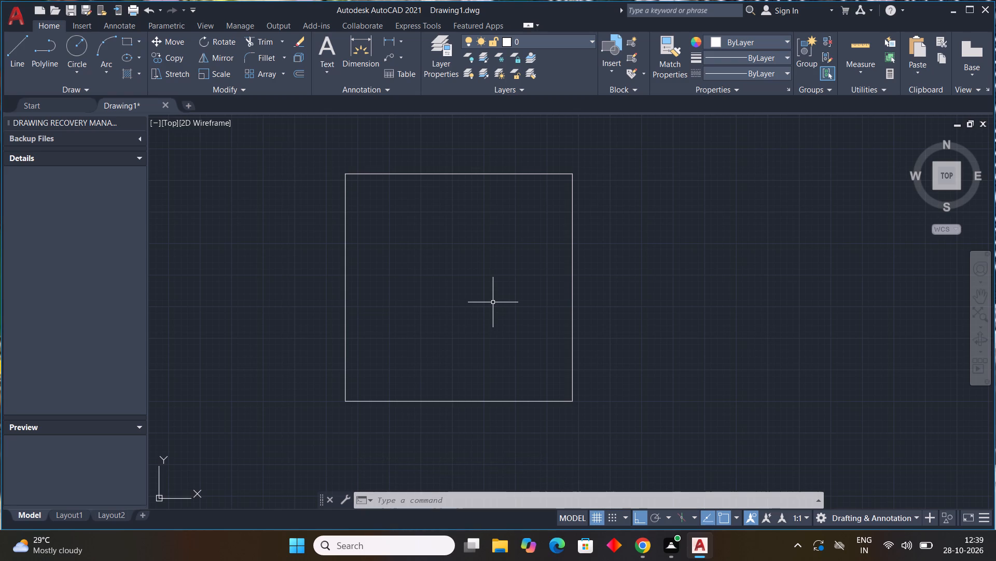
pyautogui.press('o')
pyautogui.write('ff')
pyautogui.press('space')
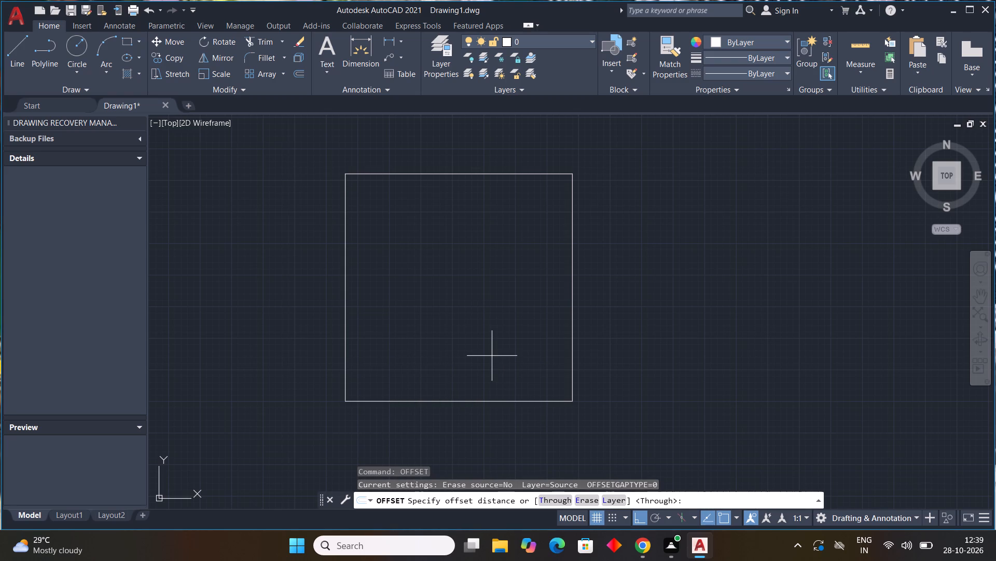
pyautogui.press('9')
pyautogui.hotkey('shift', '"')
pyautogui.press('Return')
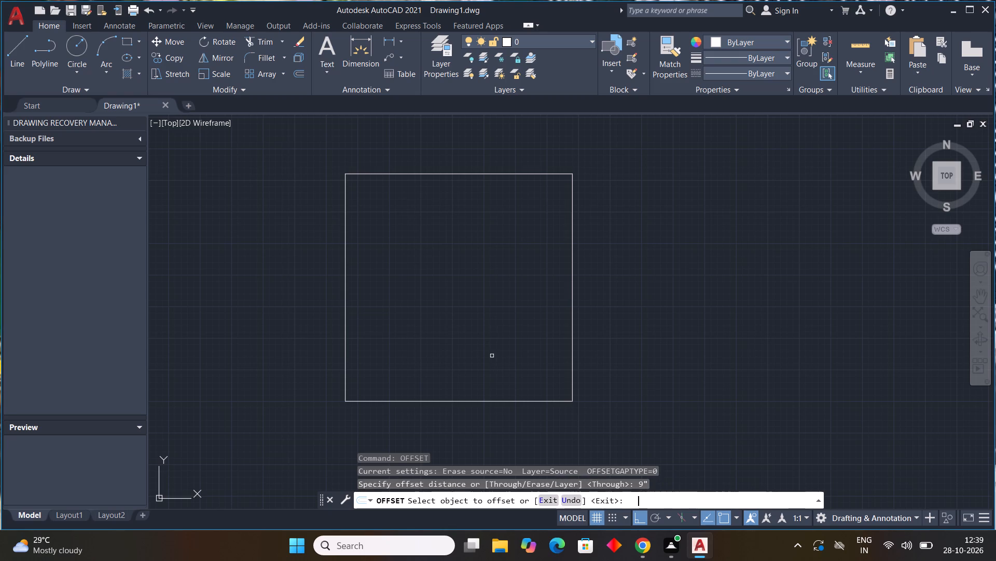
pyautogui.moveTo(343, 294); pyautogui.dragTo(351, 295)
pyautogui.click(420, 308)
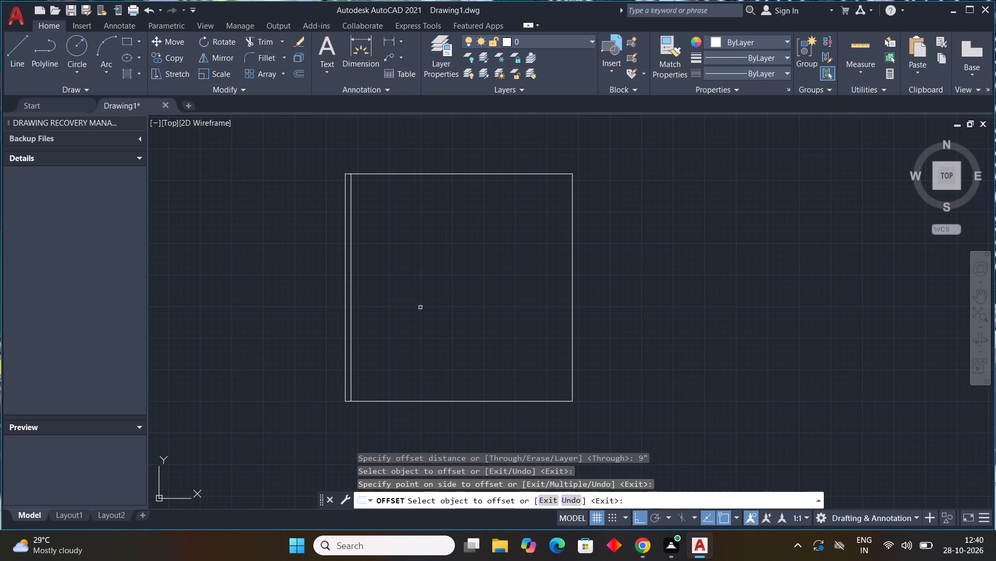
# Offset the square's bottom, right and top sides inward by the same 9" distance.
pyautogui.moveTo(397, 400); pyautogui.dragTo(397, 399)
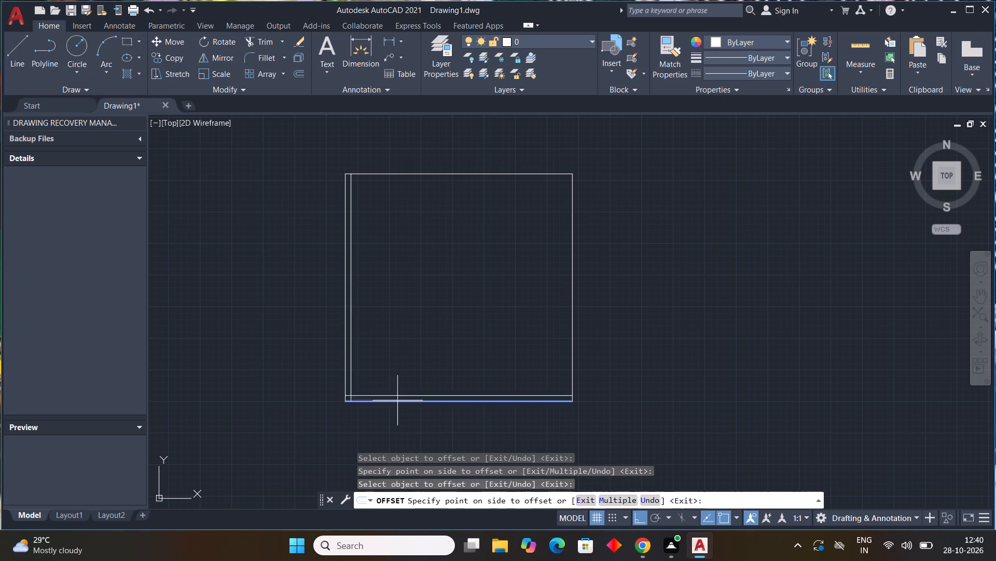
pyautogui.moveTo(397, 399); pyautogui.dragTo(397, 395)
pyautogui.click(393, 365)
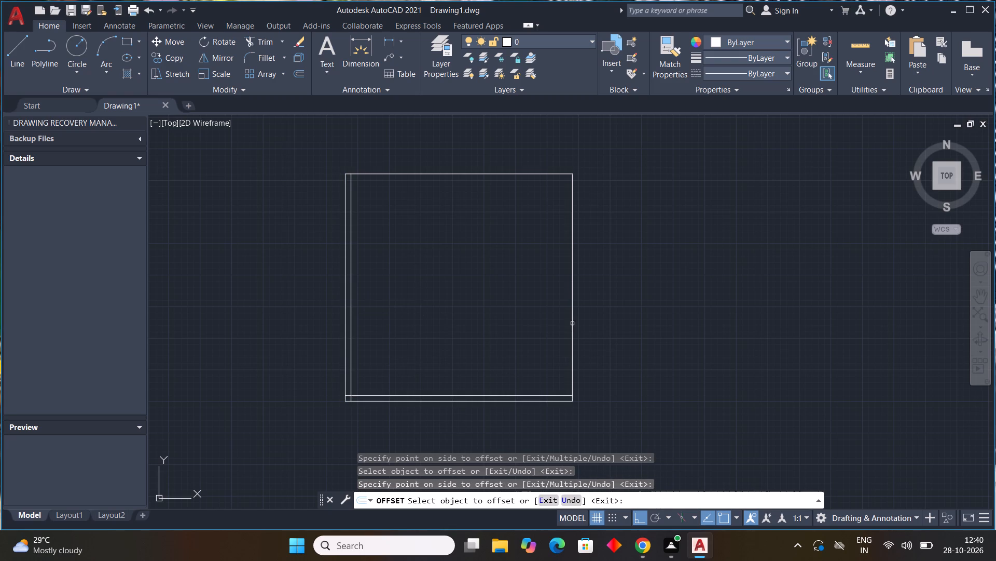
pyautogui.moveTo(573, 322); pyautogui.dragTo(496, 323)
pyautogui.click(476, 323)
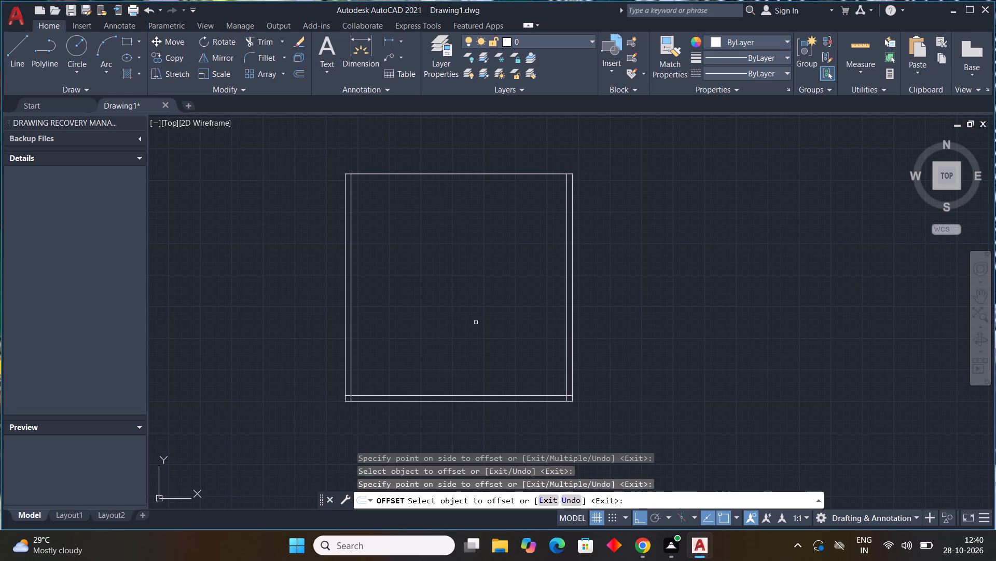
pyautogui.click(447, 172)
pyautogui.click(451, 244)
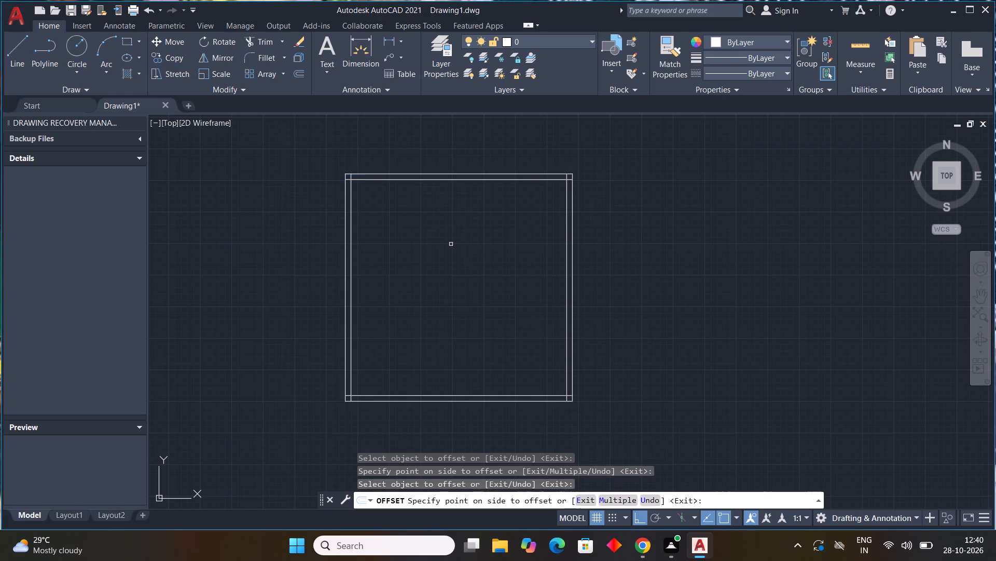
pyautogui.press('Escape')
pyautogui.press('Escape')
pyautogui.press('Escape')
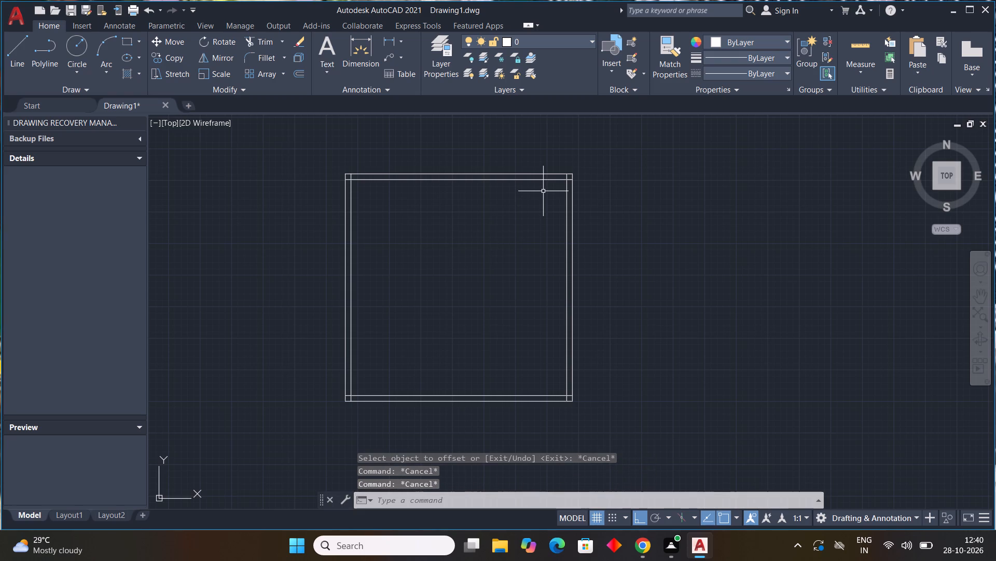
# Trim the overlapping inner wall line ends at the square's top-left and top-right corners.
pyautogui.press('t')
pyautogui.write('r')
pyautogui.press('space')
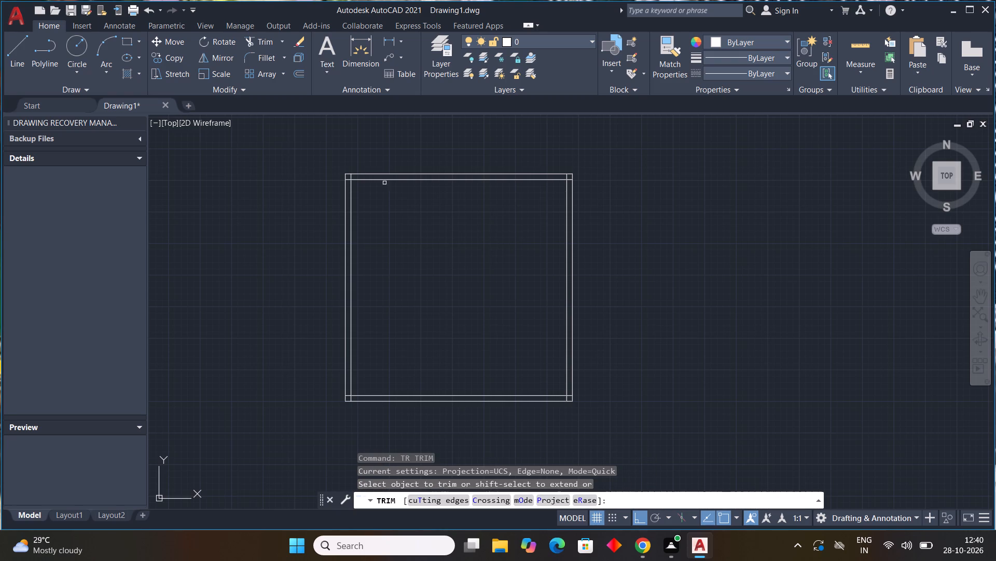
pyautogui.scroll(4, 349, 173)
pyautogui.moveTo(343, 207); pyautogui.dragTo(343, 206)
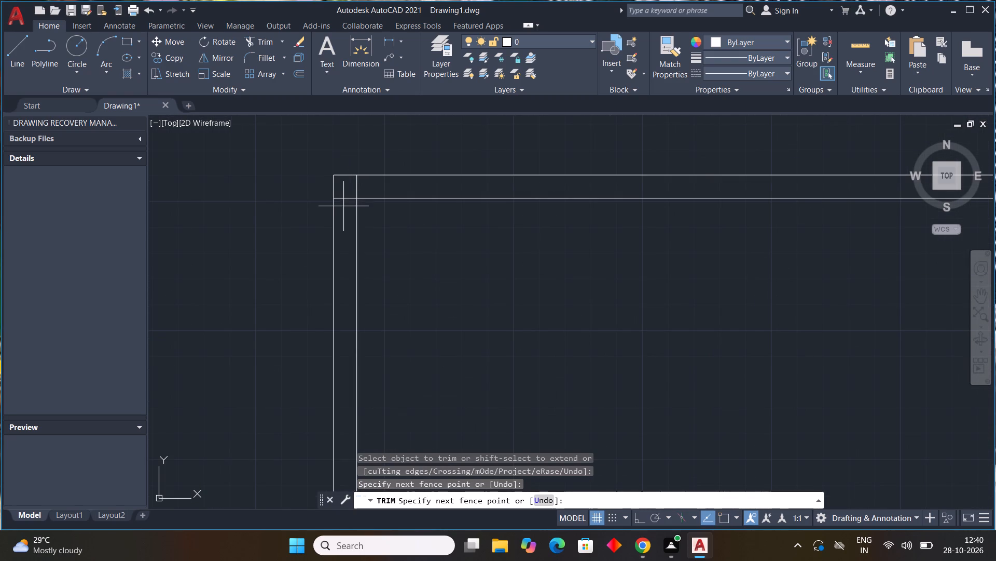
pyautogui.moveTo(343, 206); pyautogui.dragTo(364, 184)
pyautogui.scroll(-4, 405, 234)
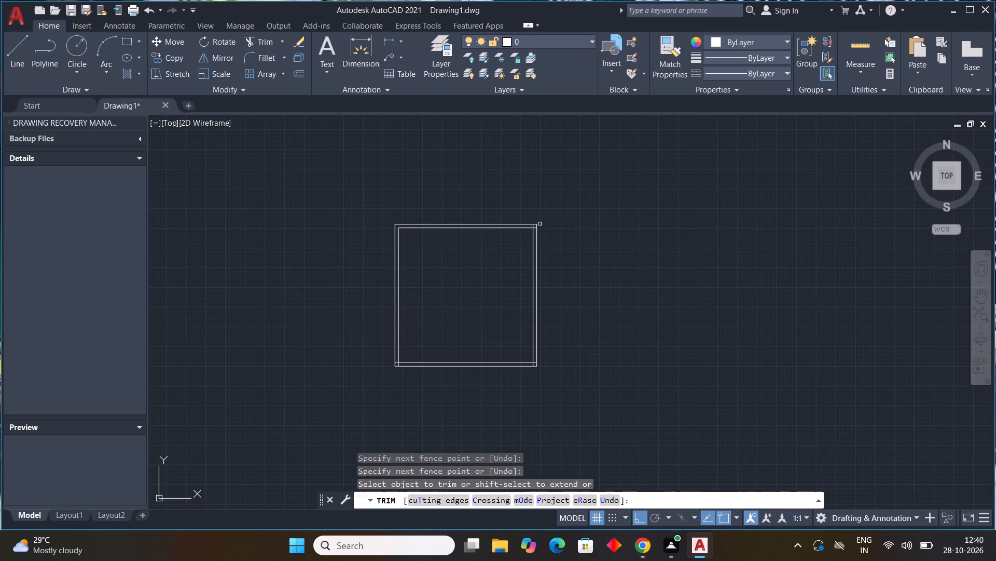
pyautogui.scroll(4, 539, 222)
pyautogui.scroll(5, 510, 257)
pyautogui.moveTo(484, 330); pyautogui.dragTo(357, 201)
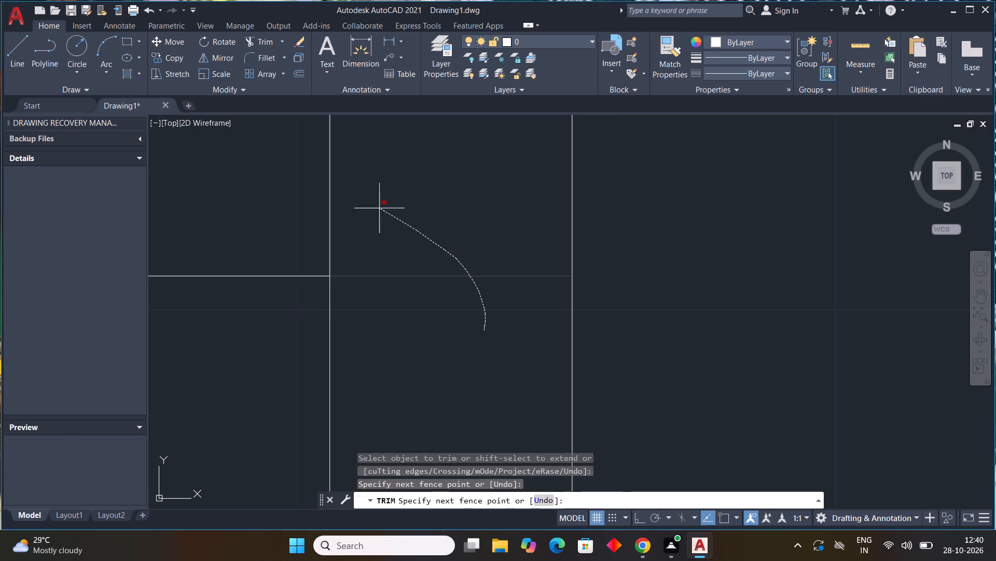
pyautogui.moveTo(357, 201); pyautogui.dragTo(201, 163)
# Trim the inner wall line ends that overrun at the square's bottom-right corner.
pyautogui.scroll(-4, 410, 216)
pyautogui.scroll(-2, 466, 243)
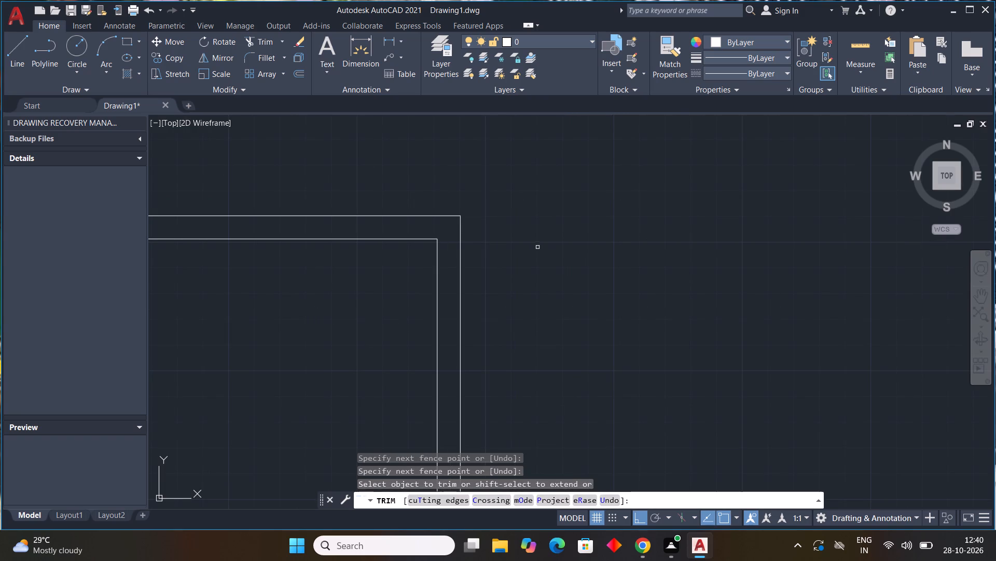
pyautogui.scroll(-3, 469, 279)
pyautogui.moveTo(573, 337); pyautogui.dragTo(563, 248, button='middle')
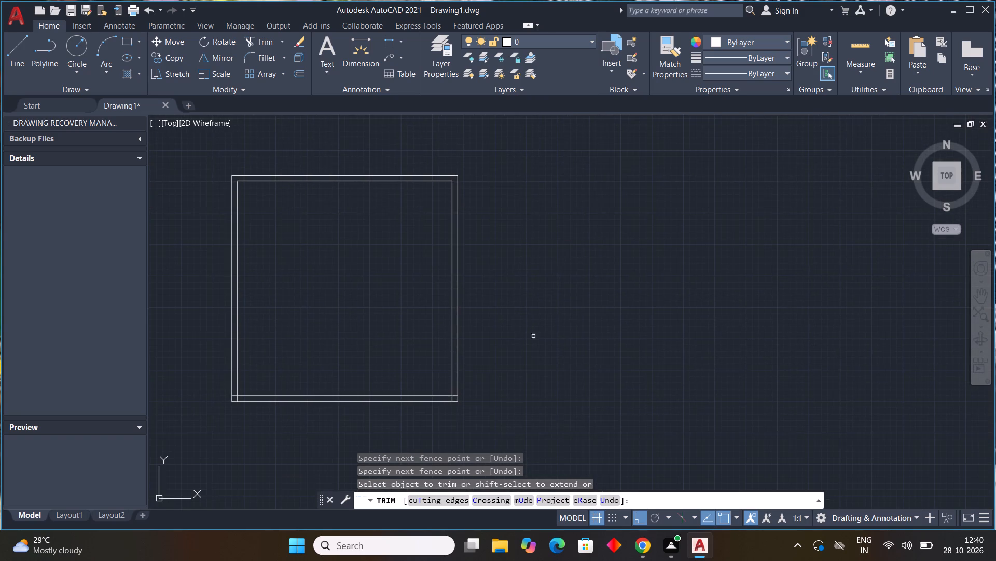
pyautogui.scroll(3, 454, 418)
pyautogui.scroll(3, 469, 377)
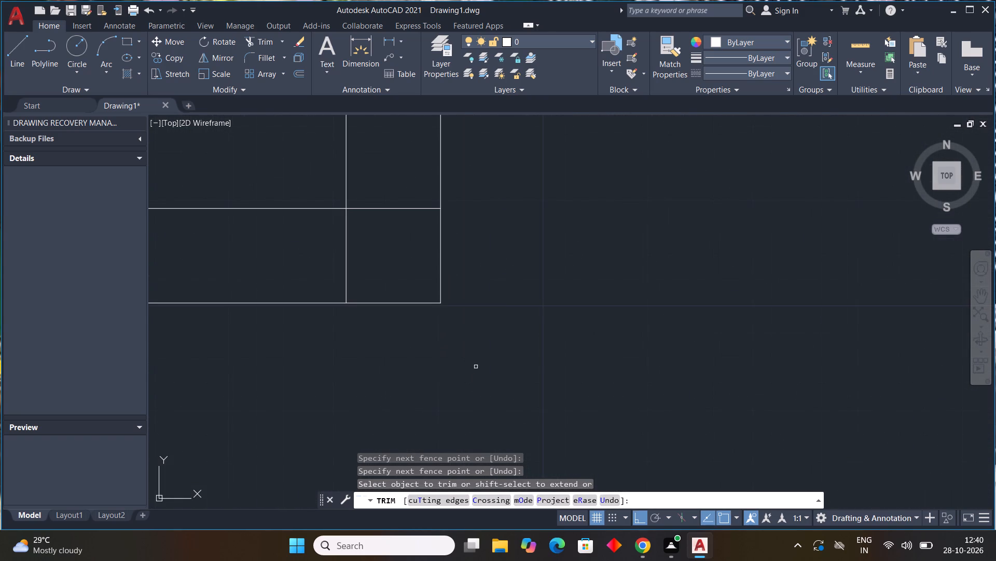
pyautogui.moveTo(477, 367); pyautogui.dragTo(571, 357, button='middle')
pyautogui.middleClick(571, 357)
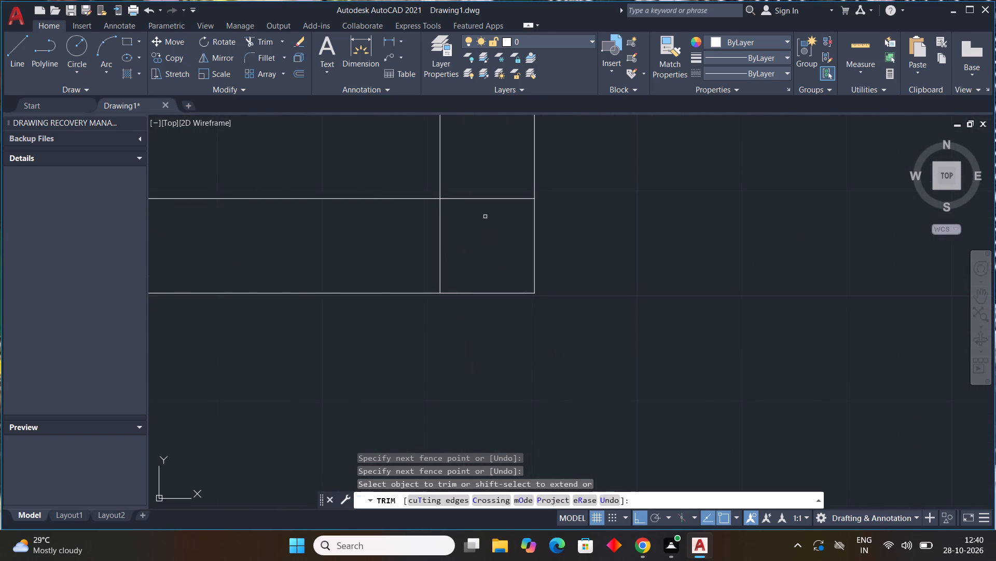
pyautogui.moveTo(492, 185); pyautogui.dragTo(423, 258)
# Trim the inner wall line ends at the square's bottom-left corner and finish trimming.
pyautogui.scroll(-4, 680, 322)
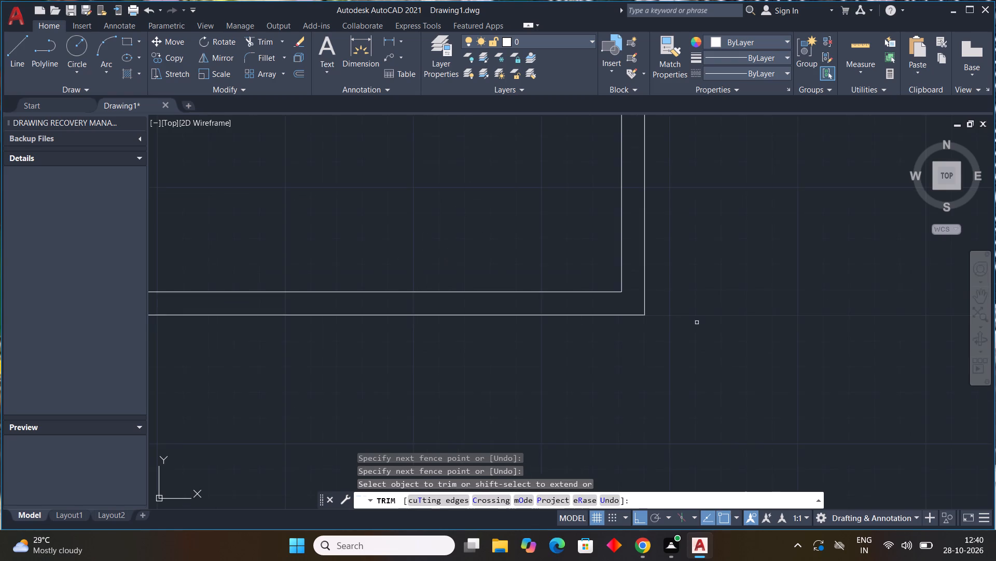
pyautogui.scroll(-4, 698, 326)
pyautogui.scroll(6, 551, 332)
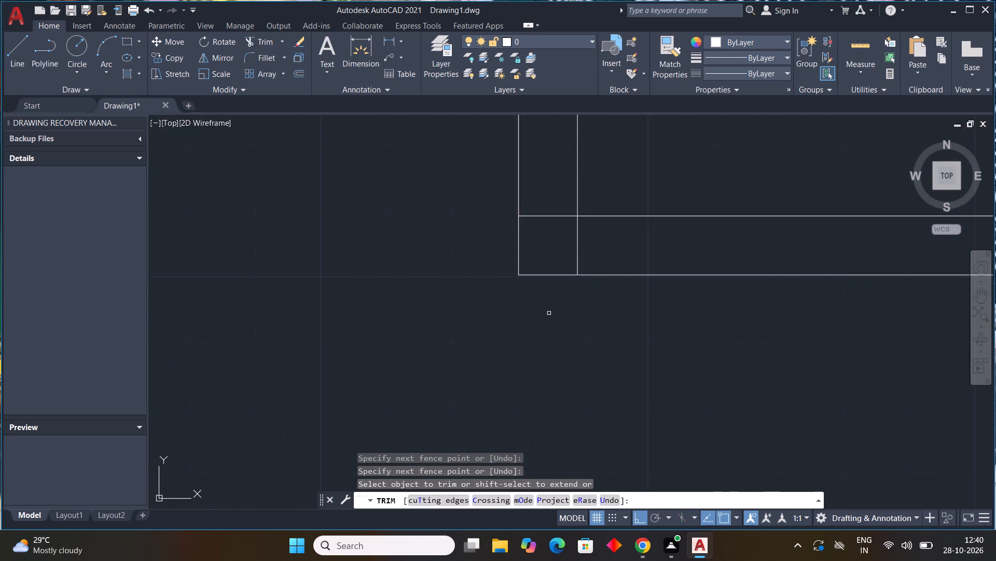
pyautogui.scroll(2, 549, 313)
pyautogui.moveTo(534, 307); pyautogui.dragTo(369, 462, button='middle')
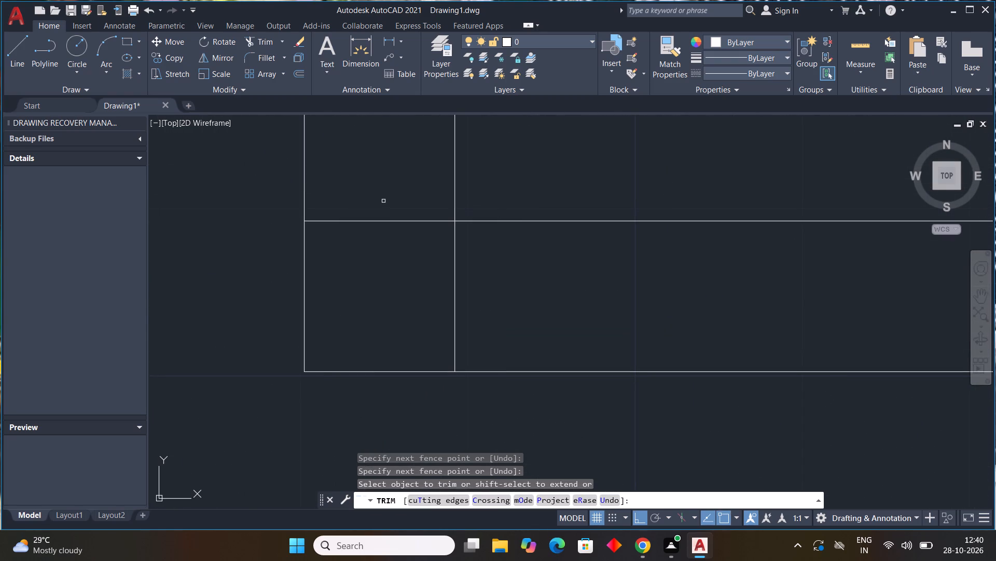
pyautogui.moveTo(383, 201); pyautogui.dragTo(505, 306)
pyautogui.scroll(-7, 506, 306)
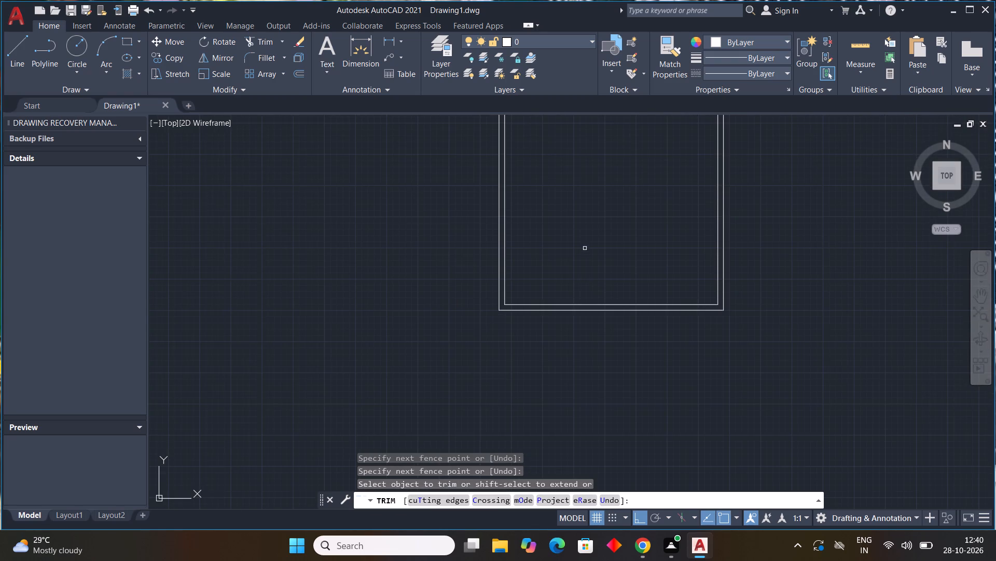
pyautogui.moveTo(585, 248); pyautogui.dragTo(384, 383, button='middle')
pyautogui.scroll(3, 376, 277)
pyautogui.scroll(-3, 376, 277)
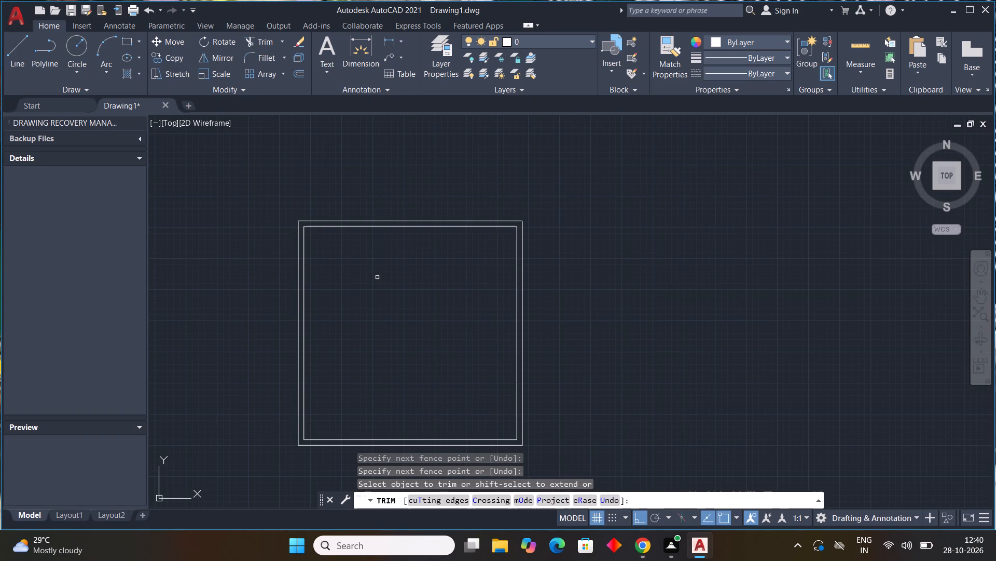
pyautogui.press('Escape')
pyautogui.press('Escape')
pyautogui.press('Escape')
pyautogui.press('Escape')
pyautogui.press('Escape')
pyautogui.press('Escape')
pyautogui.press('Escape')
pyautogui.press('Escape')
pyautogui.press('Escape')
pyautogui.press('Escape')
pyautogui.press('Escape')
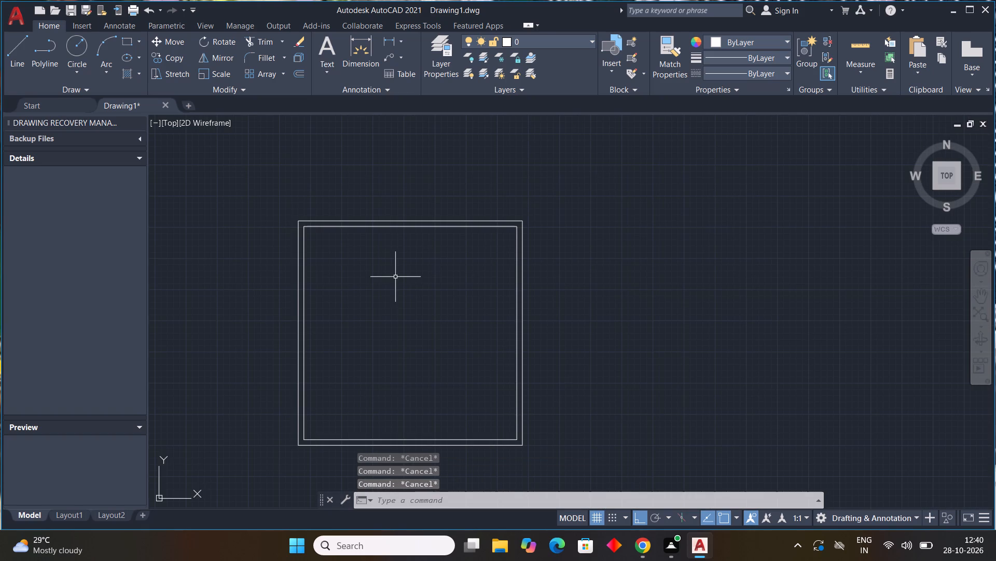
# Offset the inner top wall line downward and the inner left wall line to the right by 8'.
pyautogui.press('Escape')
pyautogui.press('Escape')
pyautogui.press('o')
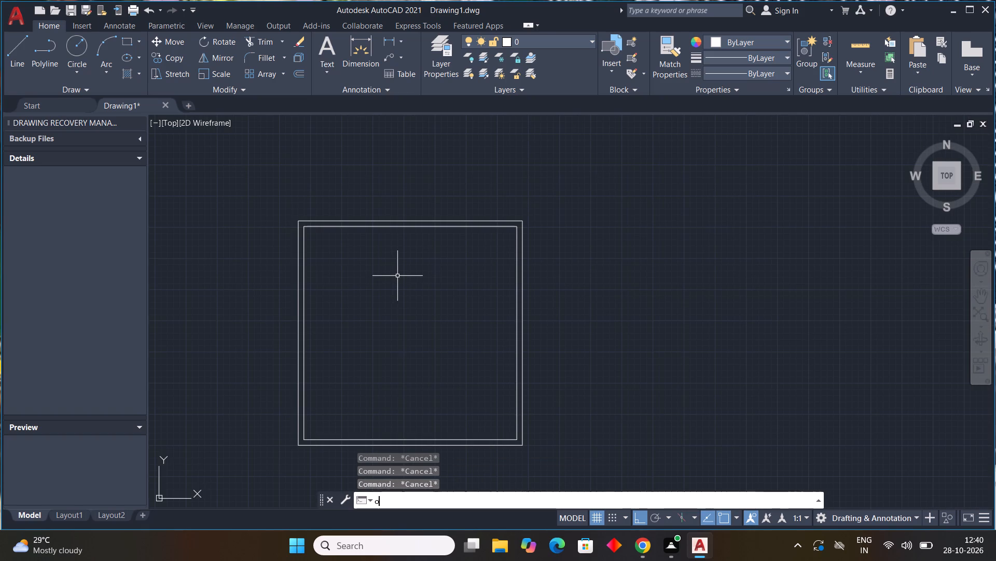
pyautogui.write('ff')
pyautogui.press('space')
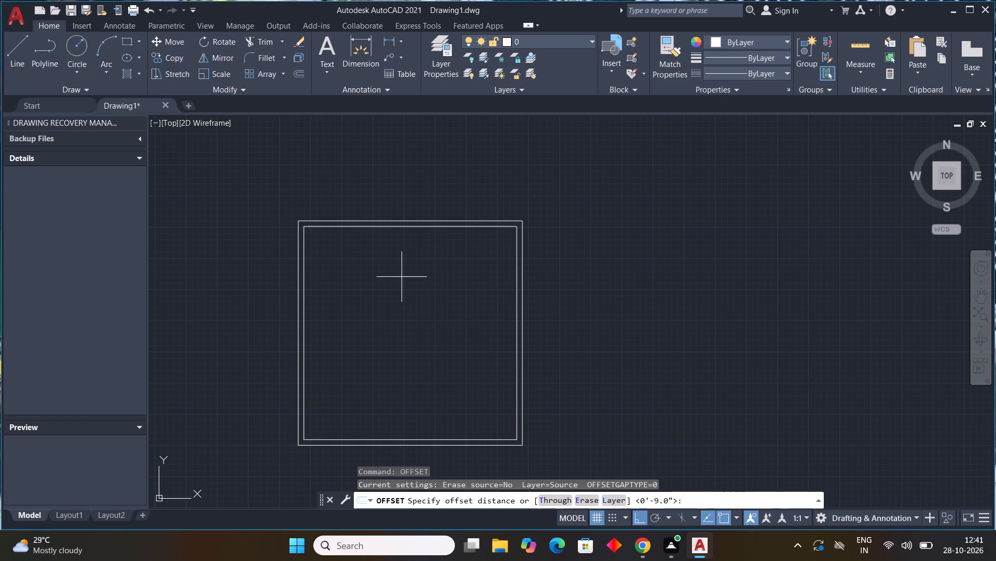
pyautogui.write("8'")
pyautogui.press('Return')
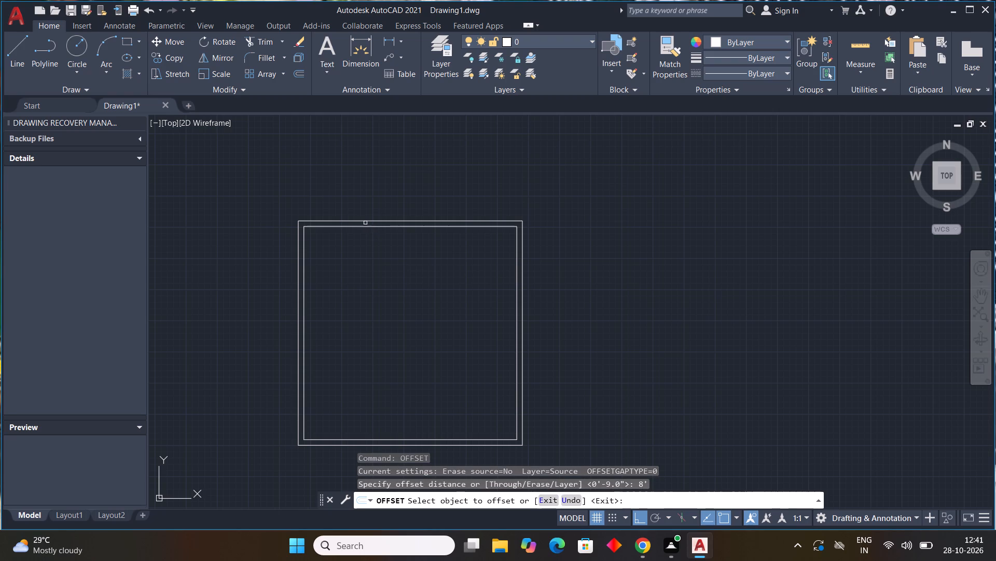
pyautogui.moveTo(363, 225); pyautogui.dragTo(348, 289)
pyautogui.click(338, 331)
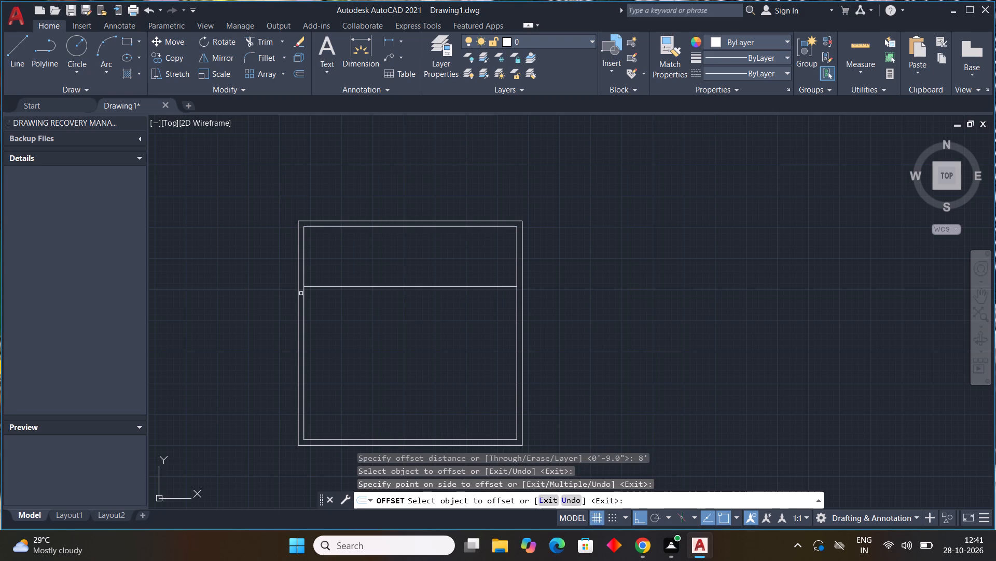
pyautogui.click(305, 295)
pyautogui.click(428, 330)
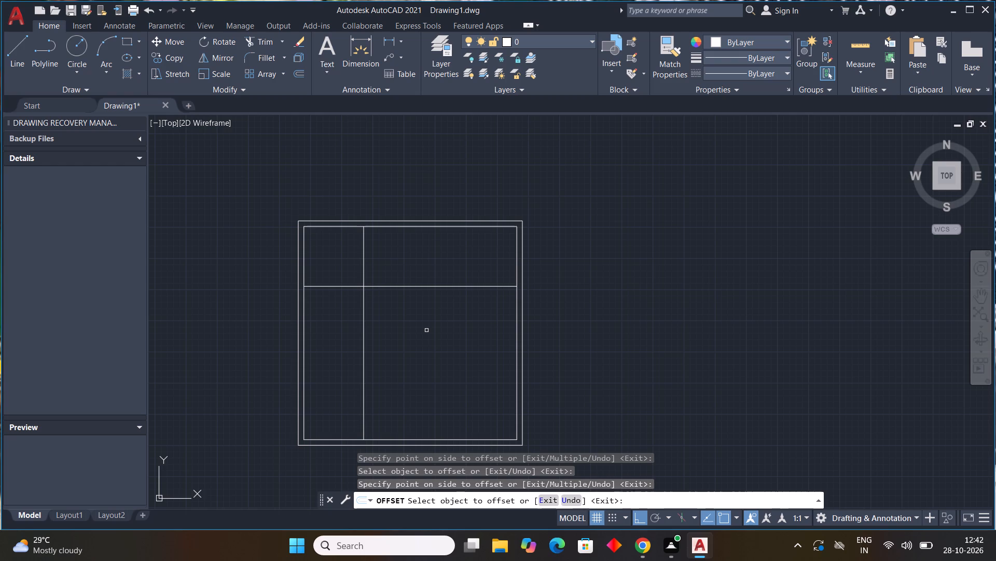
pyautogui.press('Escape')
pyautogui.press('Escape')
pyautogui.press('Escape')
pyautogui.press('Escape')
pyautogui.press('Escape')
pyautogui.press('Escape')
pyautogui.press('Escape')
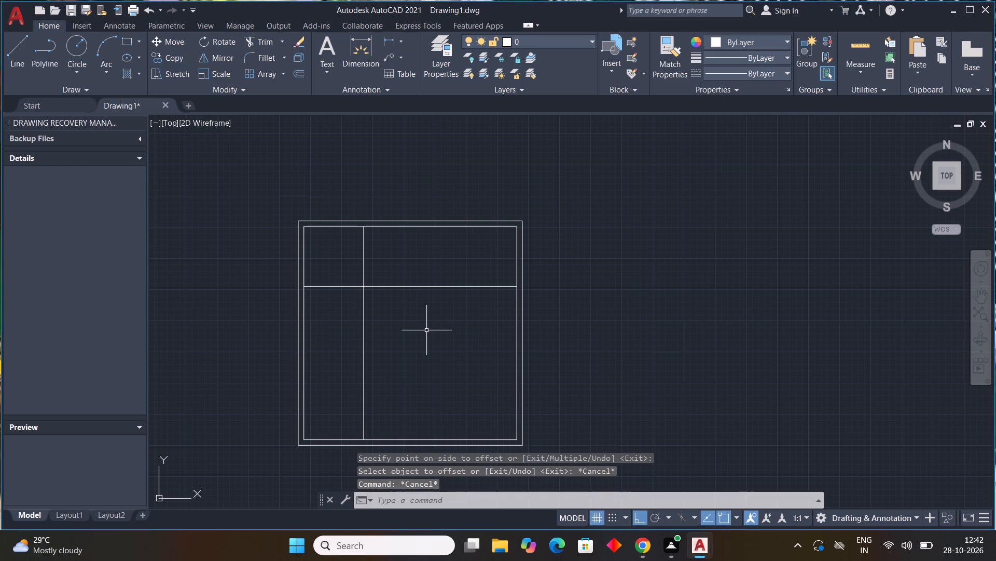
pyautogui.press('Escape')
# Offset the new horizontal line inside the square downward by 7'6".
pyautogui.write('off')
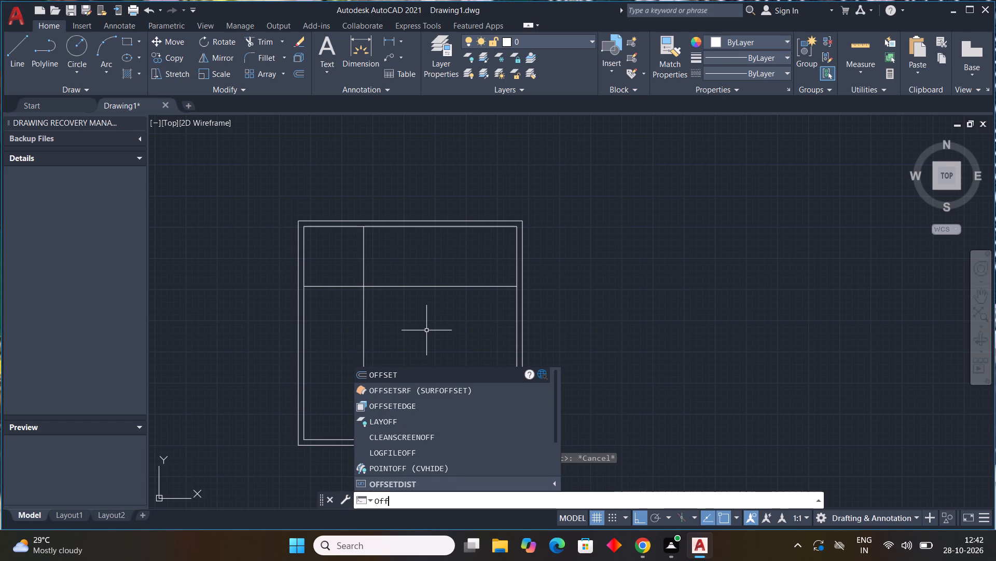
pyautogui.press('space')
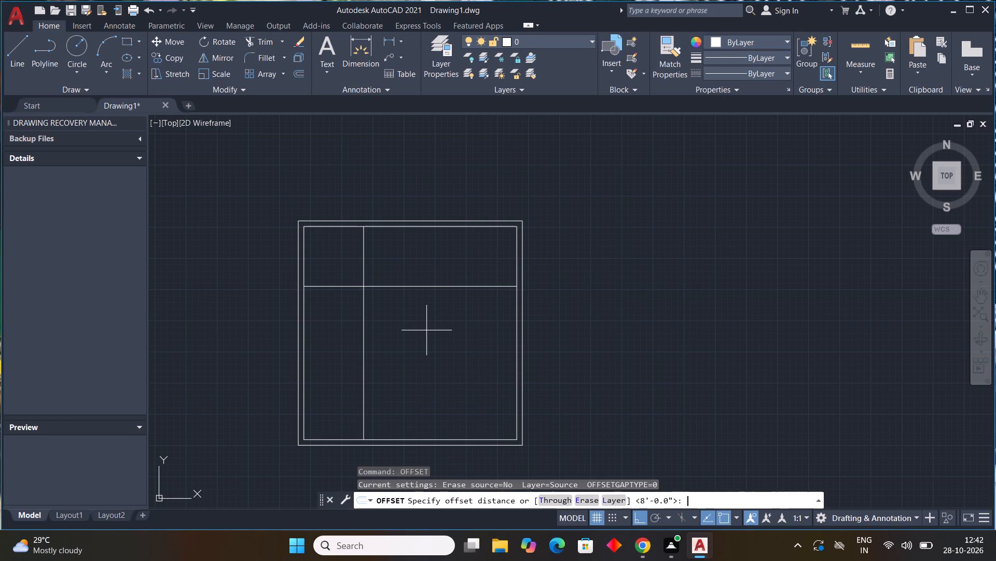
pyautogui.write("7'")
pyautogui.write('6"')
pyautogui.press('Return')
pyautogui.click(404, 286)
pyautogui.click(384, 373)
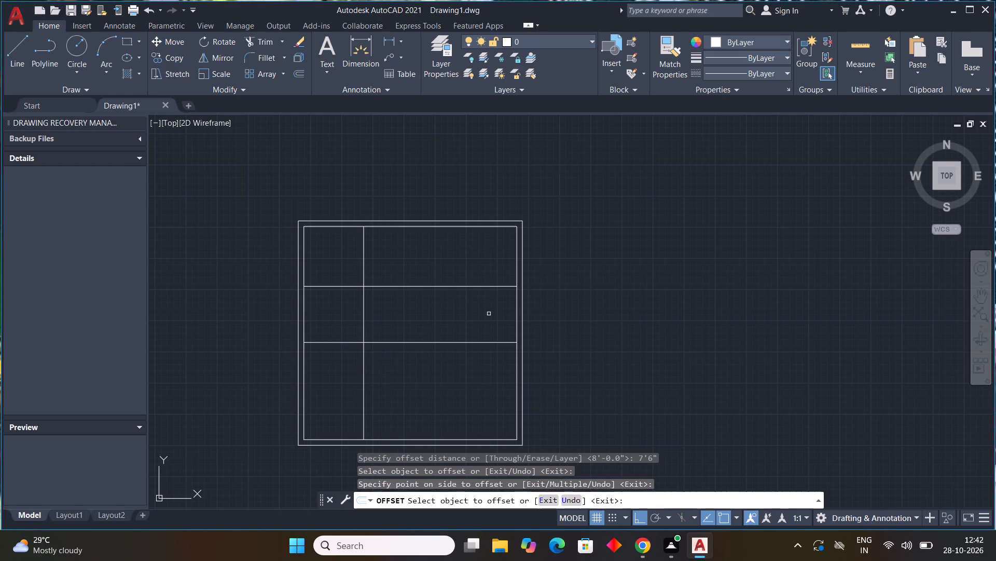
pyautogui.press('Escape')
pyautogui.press('Escape')
pyautogui.press('Escape')
pyautogui.press('Escape')
pyautogui.press('Escape')
pyautogui.press('Escape')
pyautogui.press('Escape')
pyautogui.press('Escape')
pyautogui.press('Escape')
pyautogui.press('Escape')
pyautogui.press('Escape')
pyautogui.press('Escape')
pyautogui.press('Escape')
pyautogui.press('Escape')
pyautogui.press('Escape')
pyautogui.press('Escape')
pyautogui.press('Escape')
pyautogui.press('Escape')
pyautogui.press('Escape')
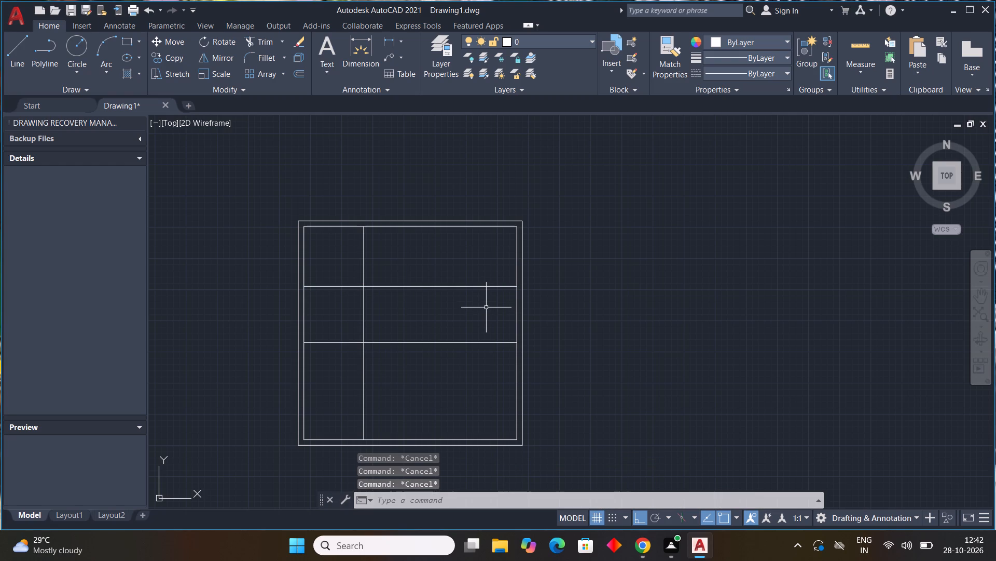
# Offset the lower horizontal partition line downward by 9" to form the wall thickness.
pyautogui.press('space')
pyautogui.press('i')
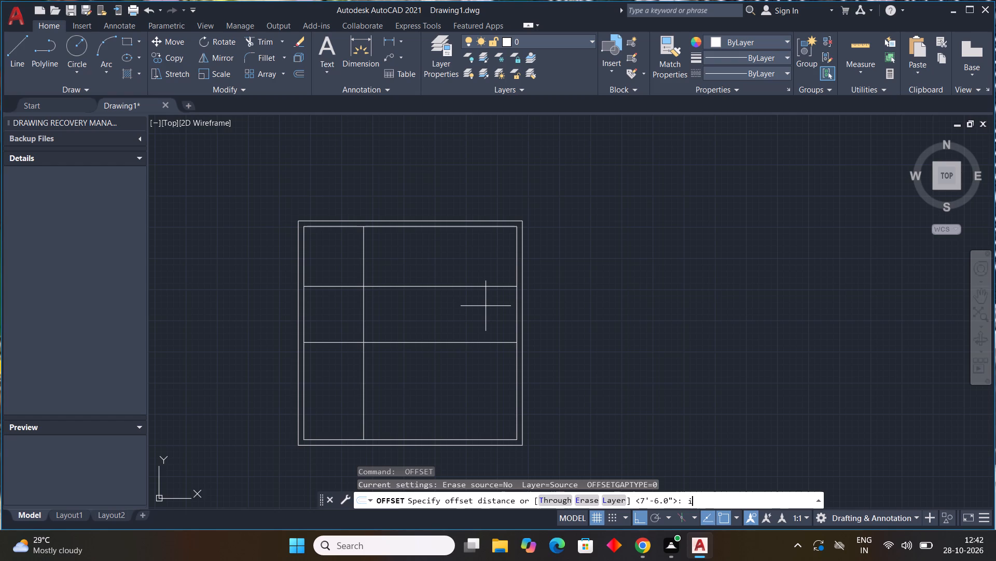
pyautogui.press('BackSpace')
pyautogui.press('9')
pyautogui.hotkey('shift', '"')
pyautogui.press('Return')
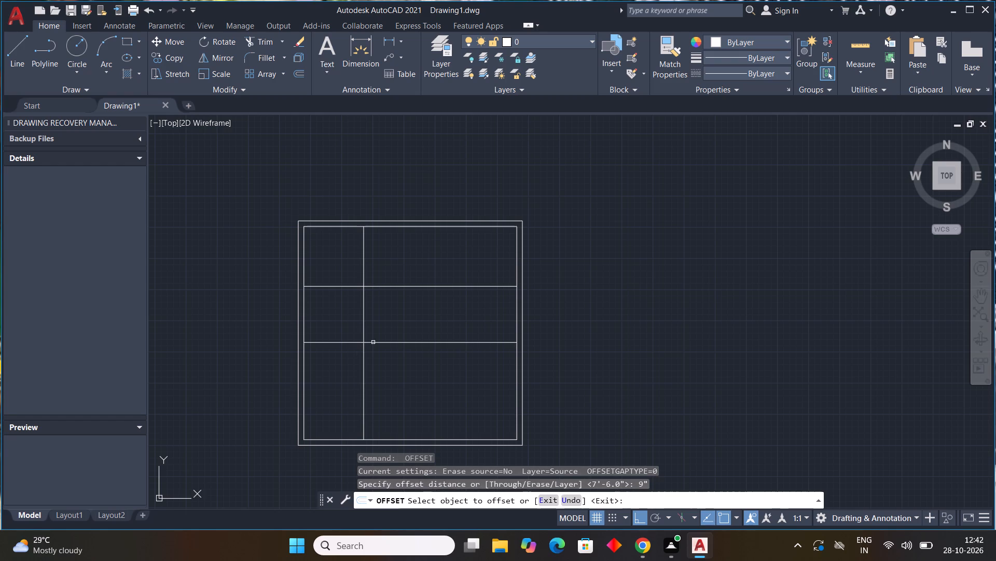
pyautogui.click(396, 355)
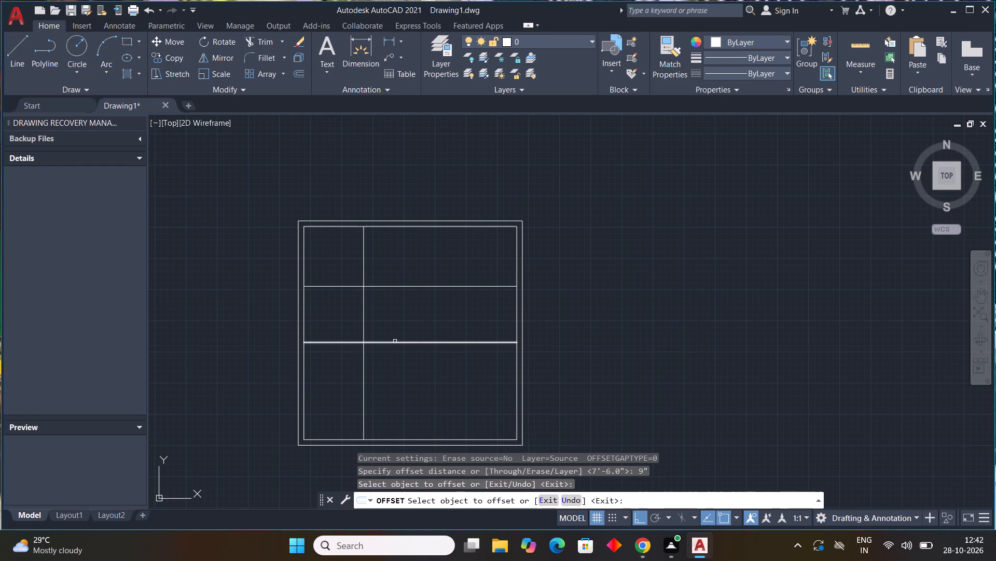
pyautogui.moveTo(395, 341); pyautogui.dragTo(398, 377)
pyautogui.click(398, 379)
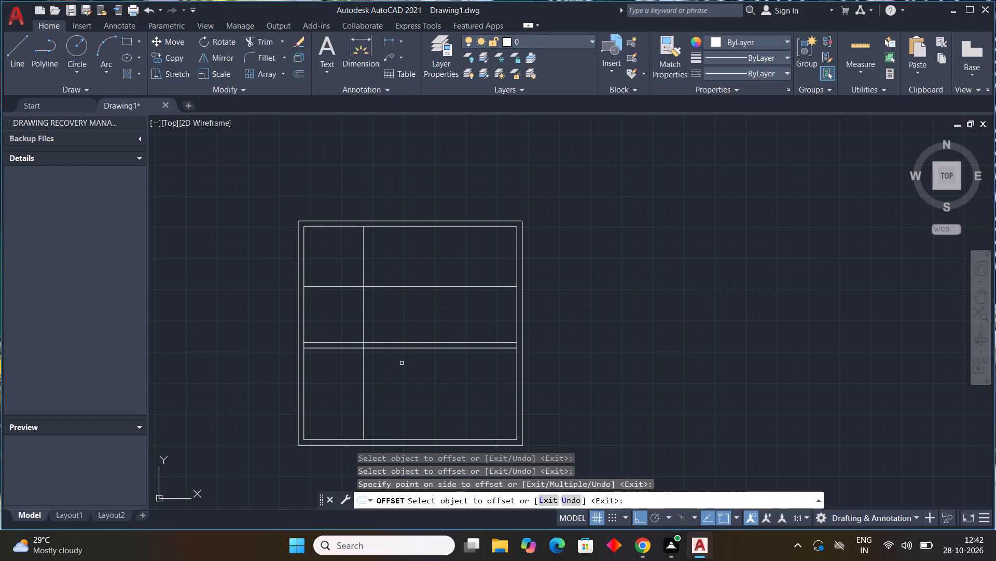
pyautogui.press('Escape')
pyautogui.press('Escape')
pyautogui.press('Escape')
pyautogui.press('Escape')
pyautogui.press('Escape')
pyautogui.press('Escape')
pyautogui.press('Escape')
pyautogui.press('Escape')
pyautogui.press('Escape')
pyautogui.press('Escape')
pyautogui.press('Escape')
pyautogui.press('Escape')
pyautogui.press('Escape')
pyautogui.press('Escape')
pyautogui.press('Escape')
pyautogui.press('Escape')
pyautogui.press('Escape')
pyautogui.press('Escape')
pyautogui.press('Escape')
pyautogui.press('Escape')
pyautogui.press('Escape')
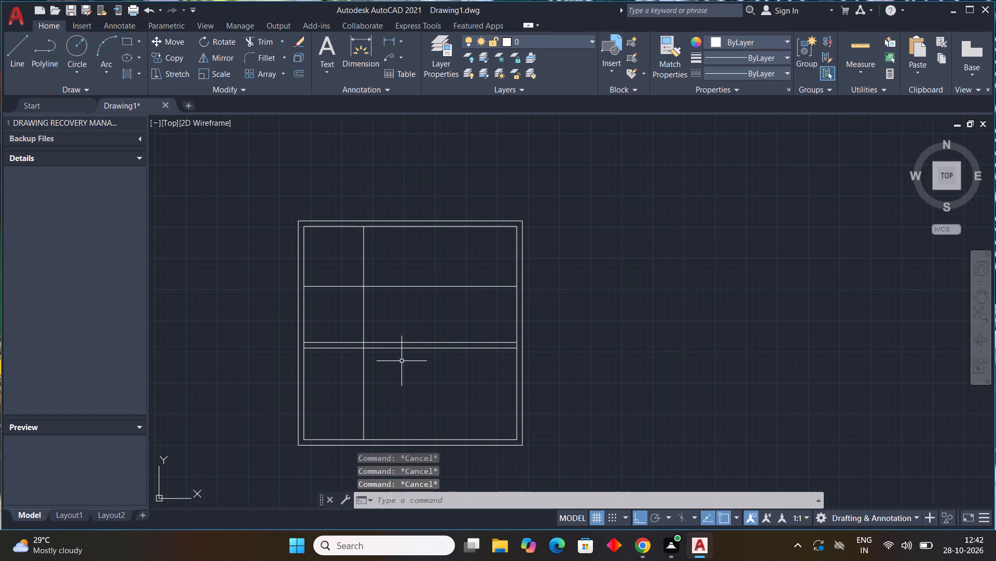
# Offset the vertical partition line 9" to the right to form the wall thickness.
pyautogui.press('space')
pyautogui.write('9')
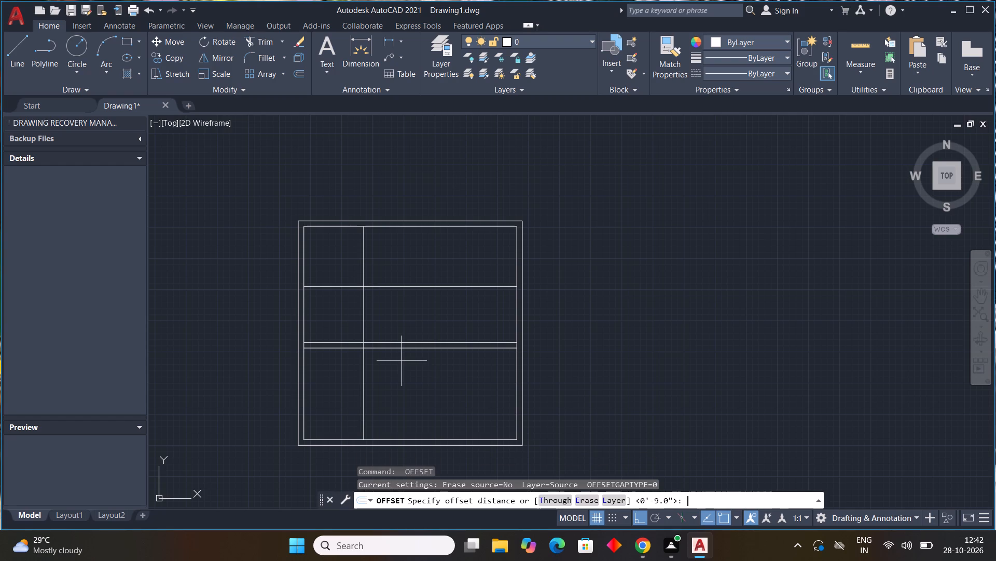
pyautogui.hotkey('shift', '"')
pyautogui.press('Return')
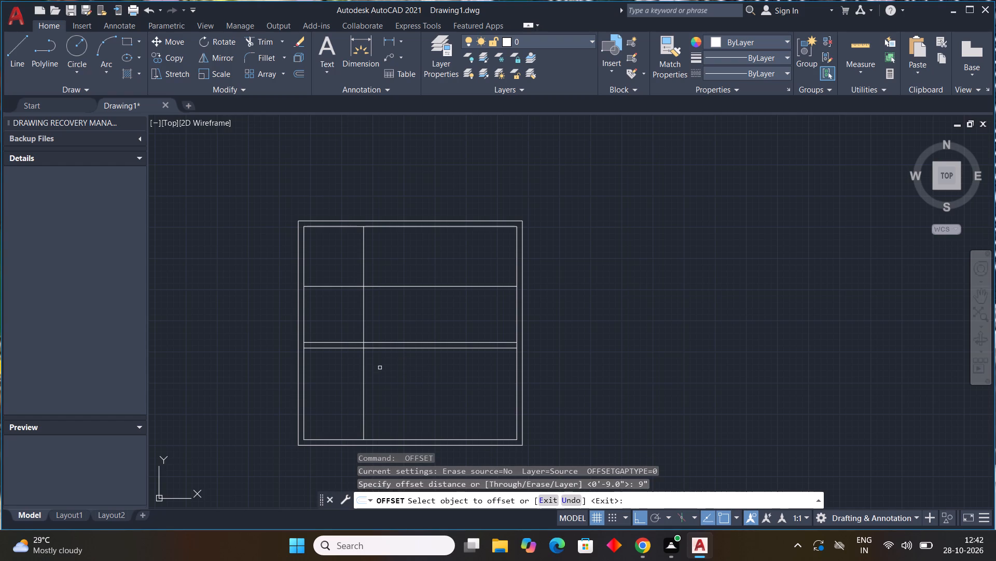
pyautogui.click(362, 365)
pyautogui.click(385, 370)
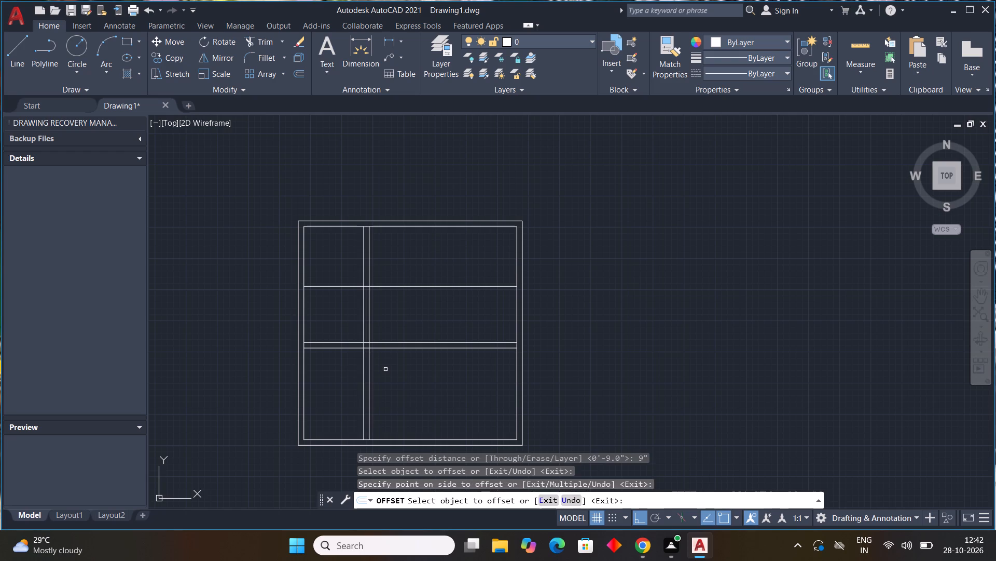
pyautogui.press('Escape')
pyautogui.press('Escape')
pyautogui.press('Escape')
pyautogui.press('Escape')
pyautogui.press('Escape')
pyautogui.press('Escape')
pyautogui.press('Escape')
pyautogui.press('Escape')
pyautogui.press('Escape')
pyautogui.press('Escape')
pyautogui.press('Escape')
pyautogui.press('Escape')
pyautogui.press('Escape')
pyautogui.press('Escape')
pyautogui.press('Escape')
pyautogui.press('Escape')
pyautogui.press('Escape')
pyautogui.press('Escape')
pyautogui.press('Escape')
pyautogui.press('Escape')
pyautogui.press('Escape')
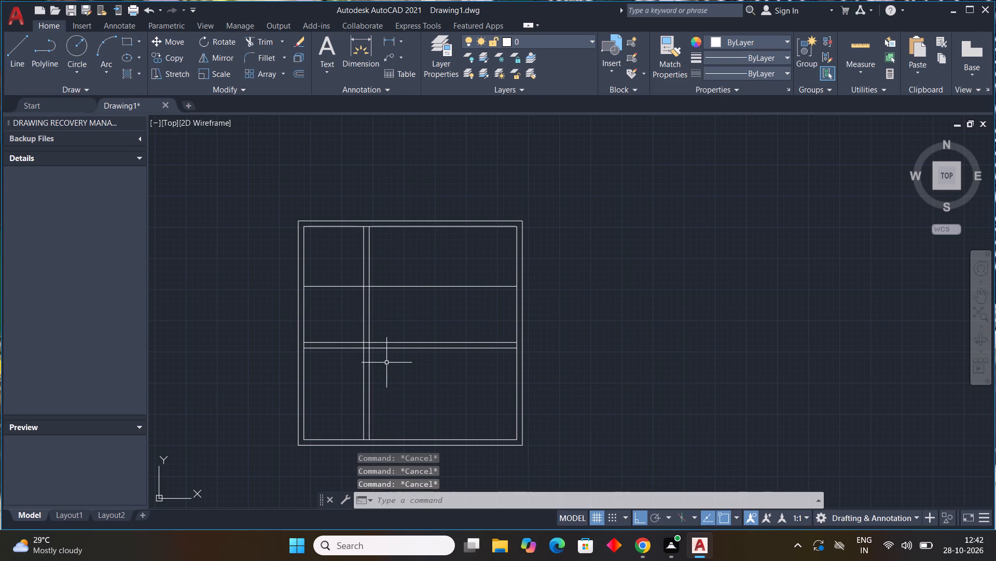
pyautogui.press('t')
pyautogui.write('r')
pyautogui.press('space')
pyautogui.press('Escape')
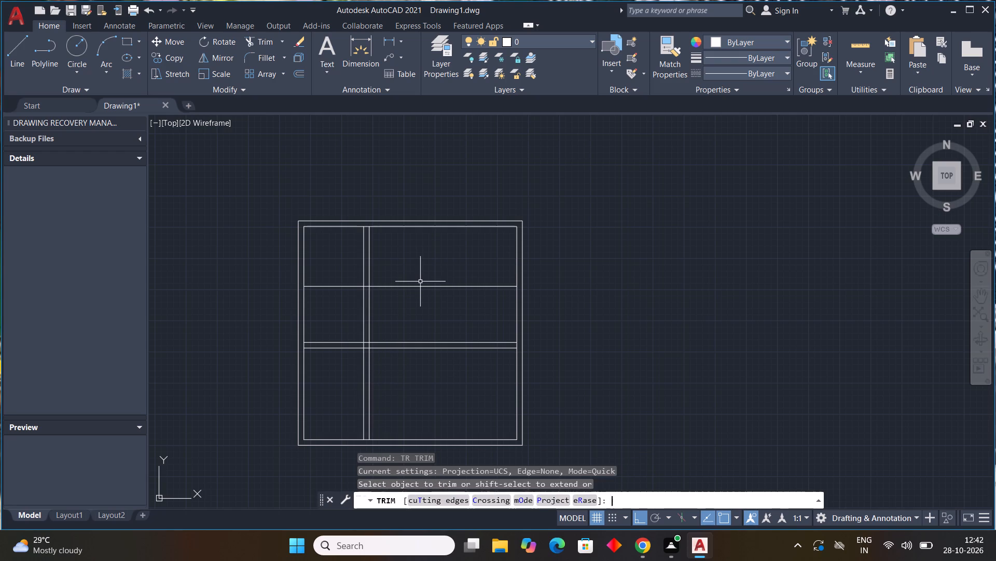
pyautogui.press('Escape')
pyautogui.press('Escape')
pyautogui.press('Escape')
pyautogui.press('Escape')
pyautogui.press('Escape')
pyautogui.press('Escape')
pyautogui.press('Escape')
# Trim away the entire upper horizontal partition line and the lower horizontal pair's segments to the right of the vertical partition.
pyautogui.write('tr')
pyautogui.press('space')
pyautogui.click(344, 287)
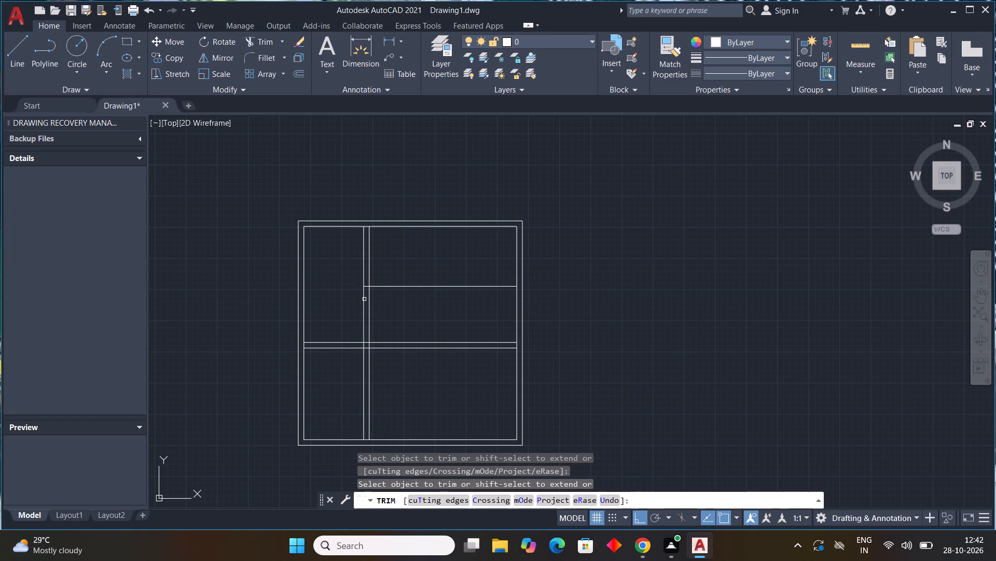
pyautogui.scroll(3, 366, 279)
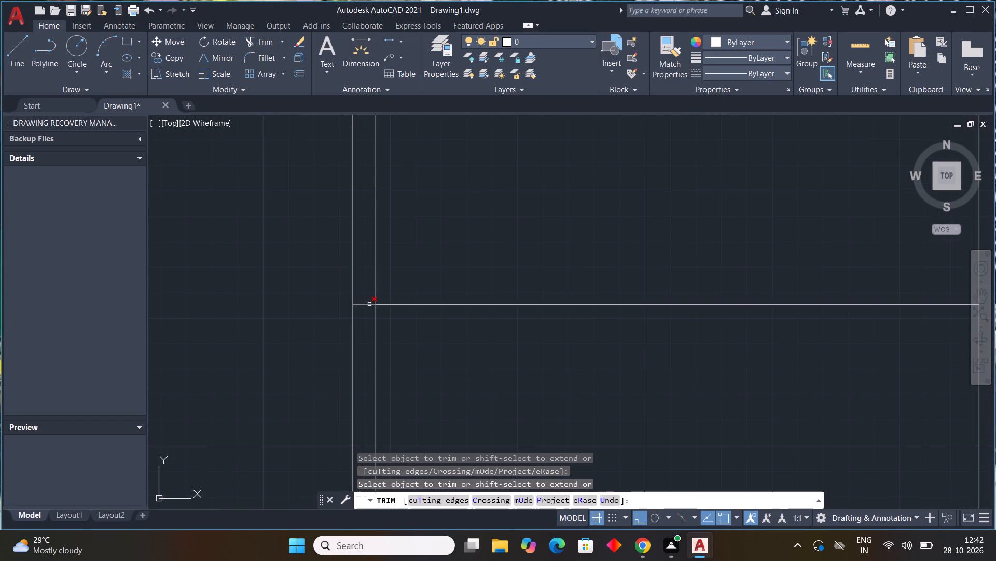
pyautogui.click(369, 304)
pyautogui.scroll(-3, 435, 273)
pyautogui.moveTo(453, 260); pyautogui.dragTo(473, 356)
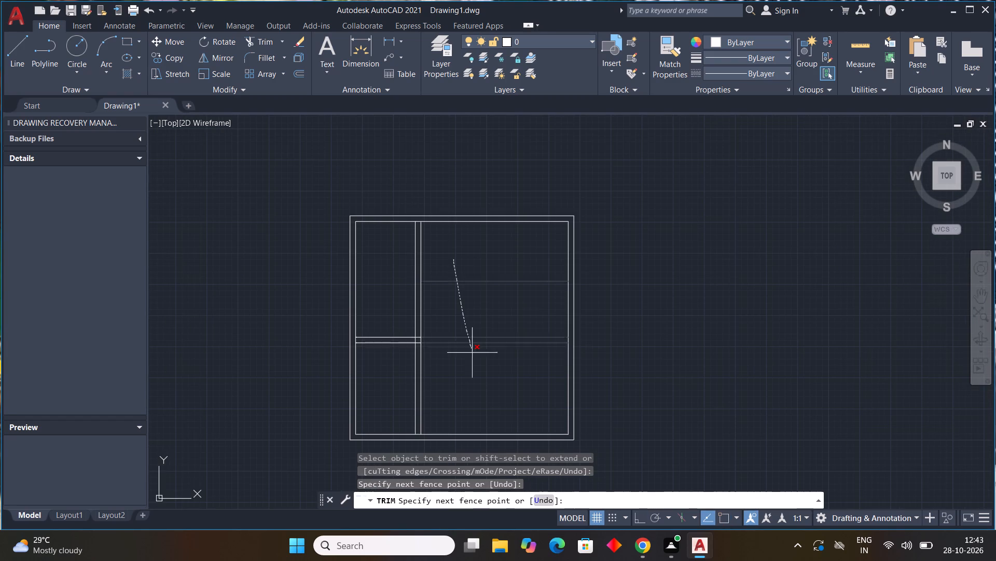
pyautogui.moveTo(473, 356); pyautogui.dragTo(475, 364)
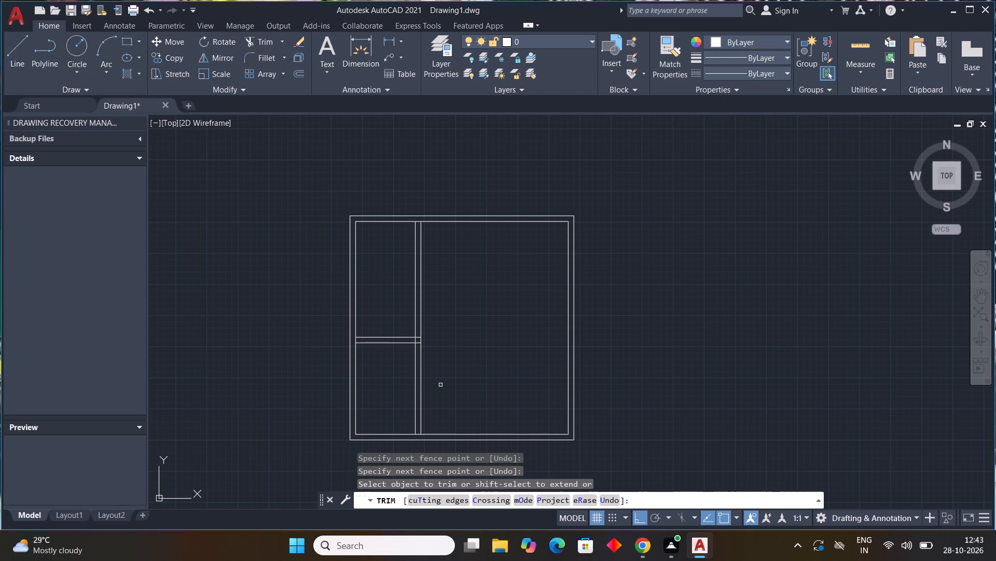
# Trim the vertical line inside the partition junction and both vertical partition lines below the horizontal partition, then finish trimming.
pyautogui.scroll(4, 419, 352)
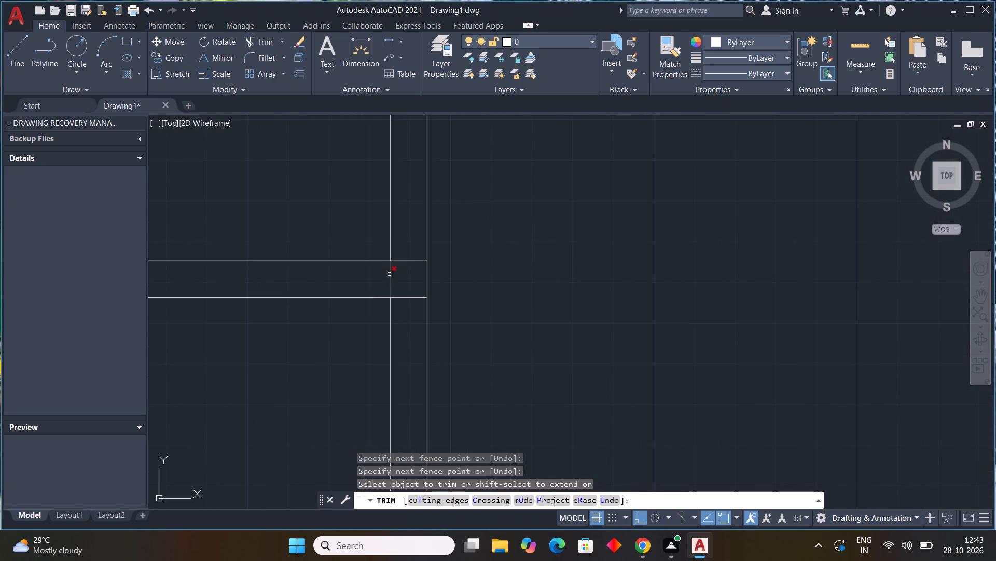
pyautogui.click(390, 277)
pyautogui.scroll(-4, 413, 295)
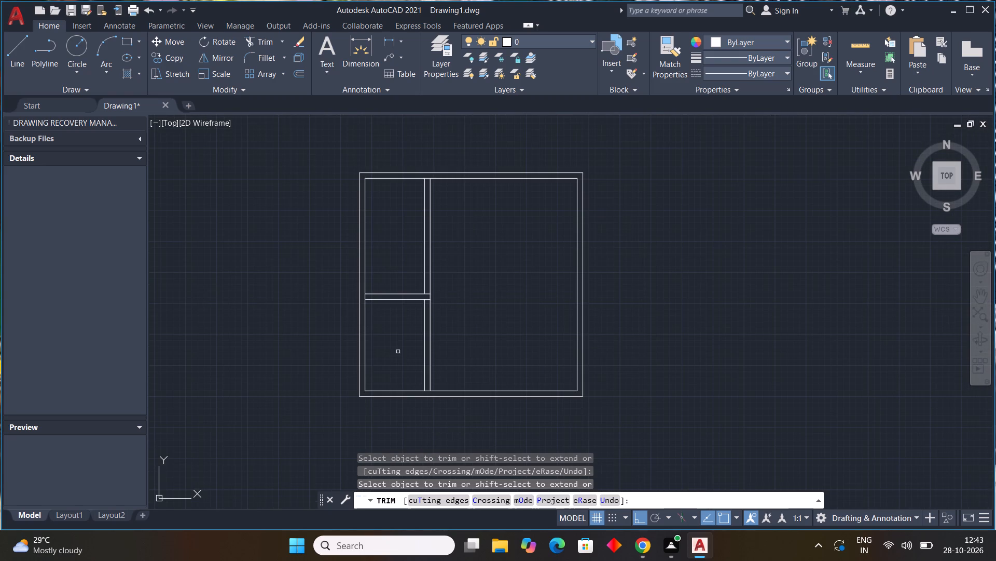
pyautogui.moveTo(398, 351); pyautogui.dragTo(439, 346)
pyautogui.press('Escape')
pyautogui.press('Escape')
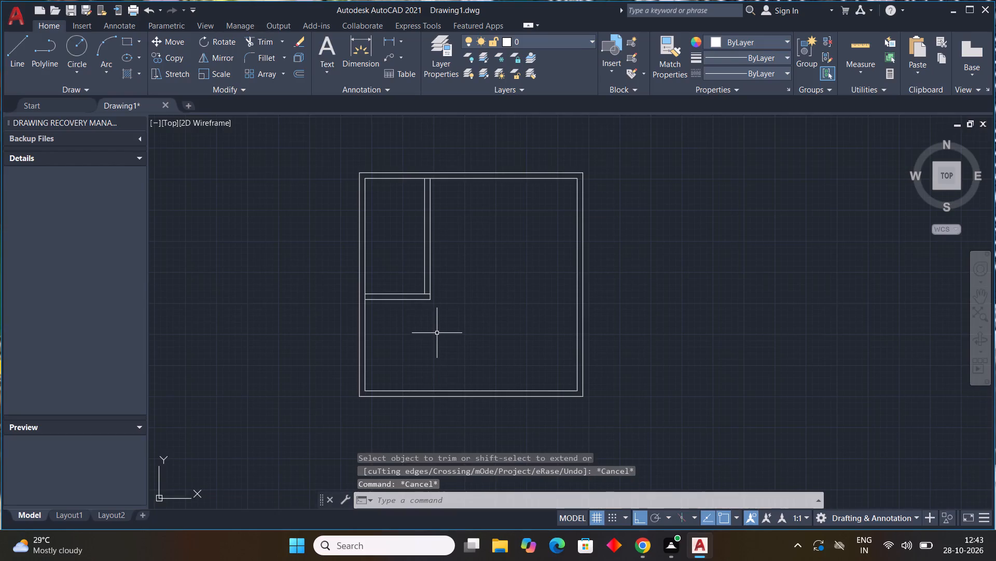
pyautogui.press('Escape')
pyautogui.press('Escape')
# Draw a short horizontal line across the thickness of the vertical partition wall, a little below its midpoint.
pyautogui.write('l')
pyautogui.press('space')
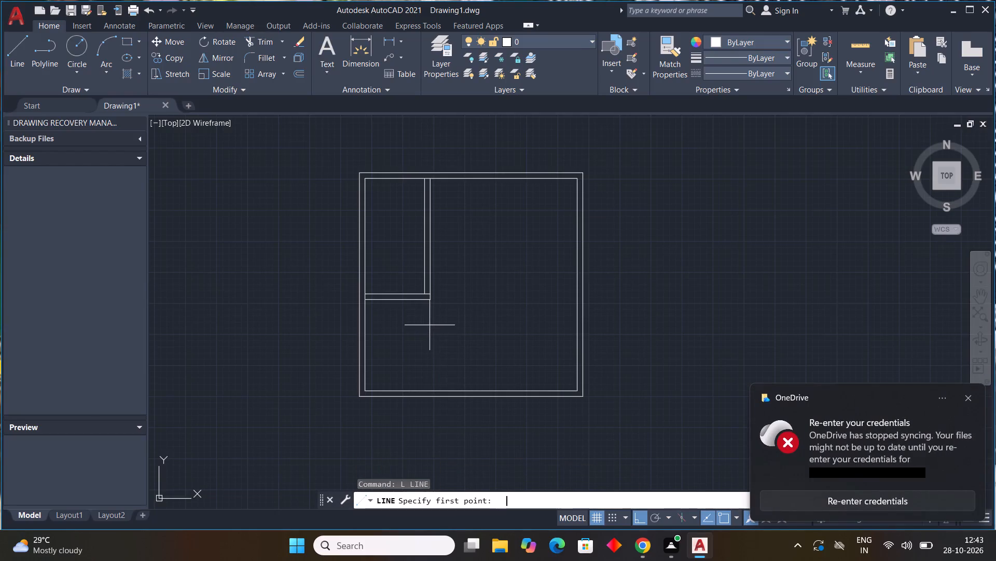
pyautogui.scroll(2, 432, 245)
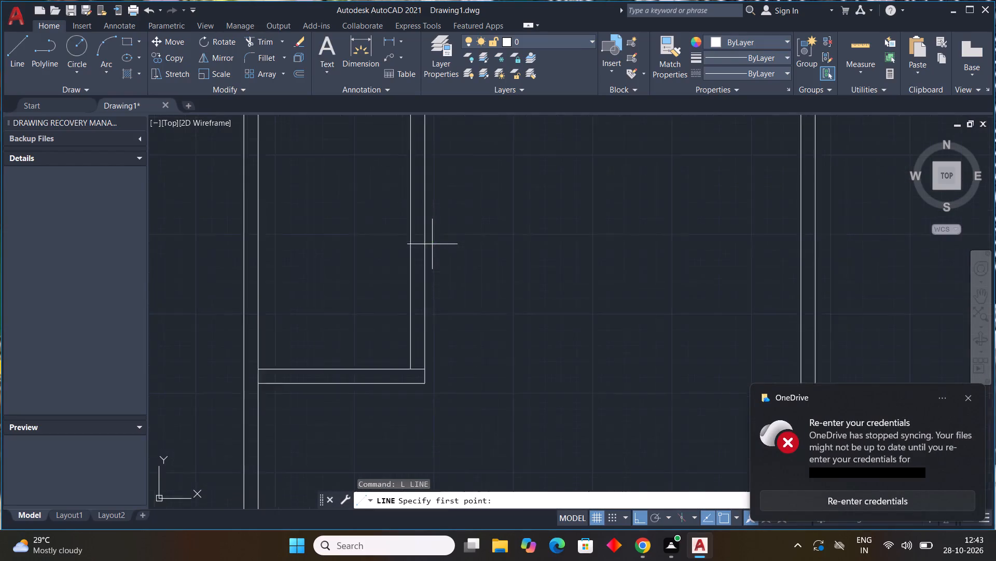
pyautogui.scroll(1, 432, 244)
pyautogui.scroll(-2, 433, 233)
pyautogui.moveTo(433, 233); pyautogui.dragTo(436, 259, button='middle')
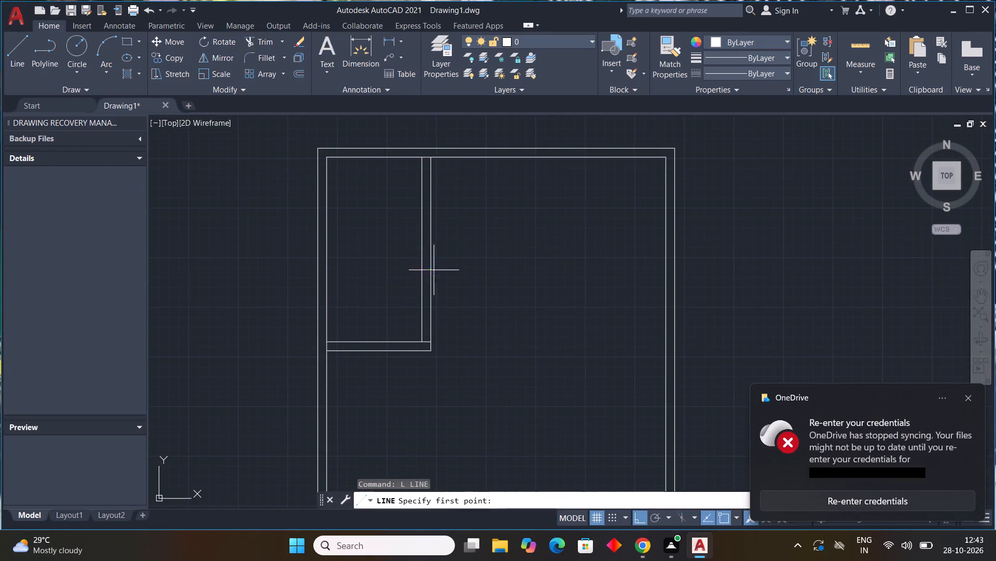
pyautogui.click(431, 274)
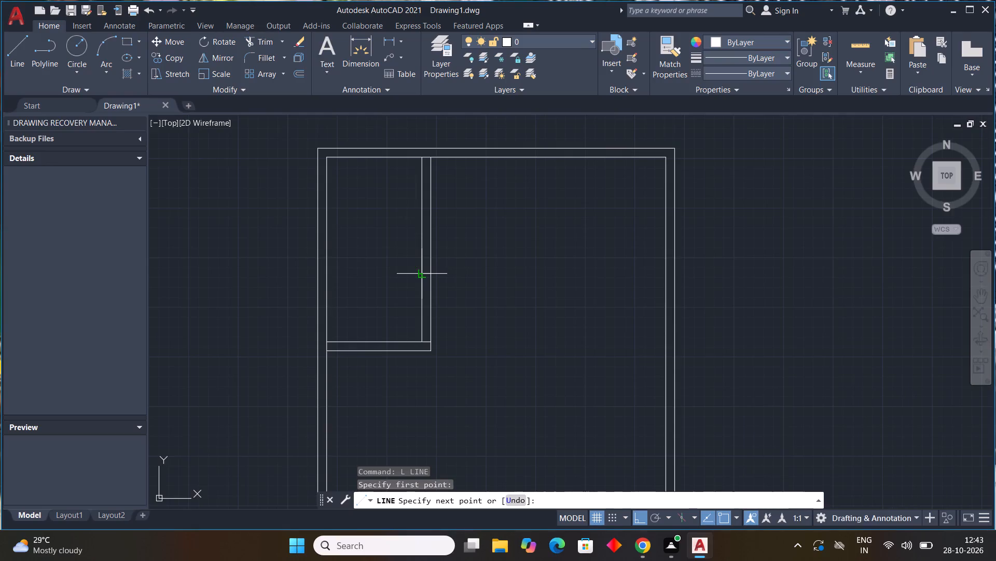
pyautogui.click(421, 276)
pyautogui.press('Escape')
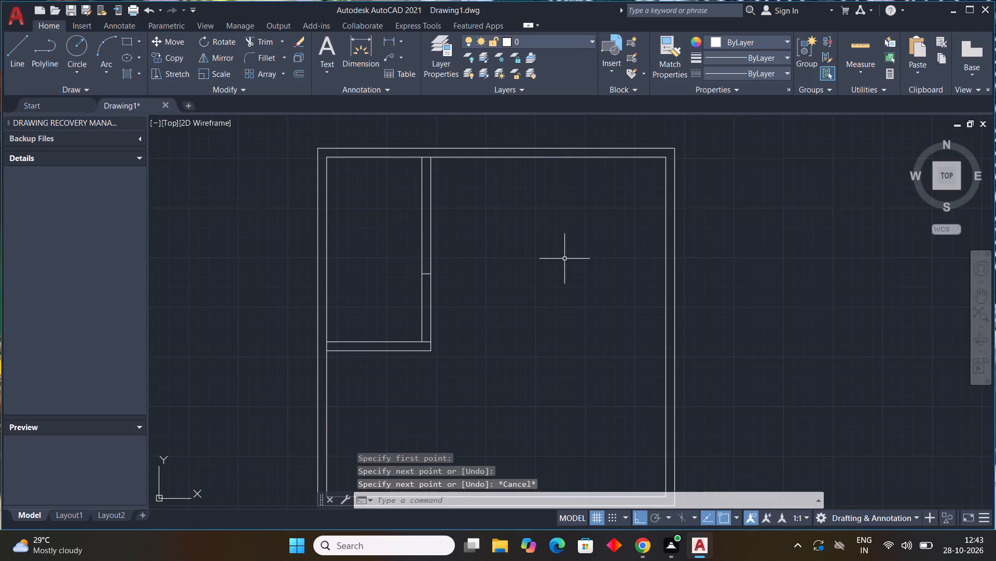
# Trim the vertical partition's right-hand line between the short cross line and the horizontal partition.
pyautogui.write('tr')
pyautogui.press('space')
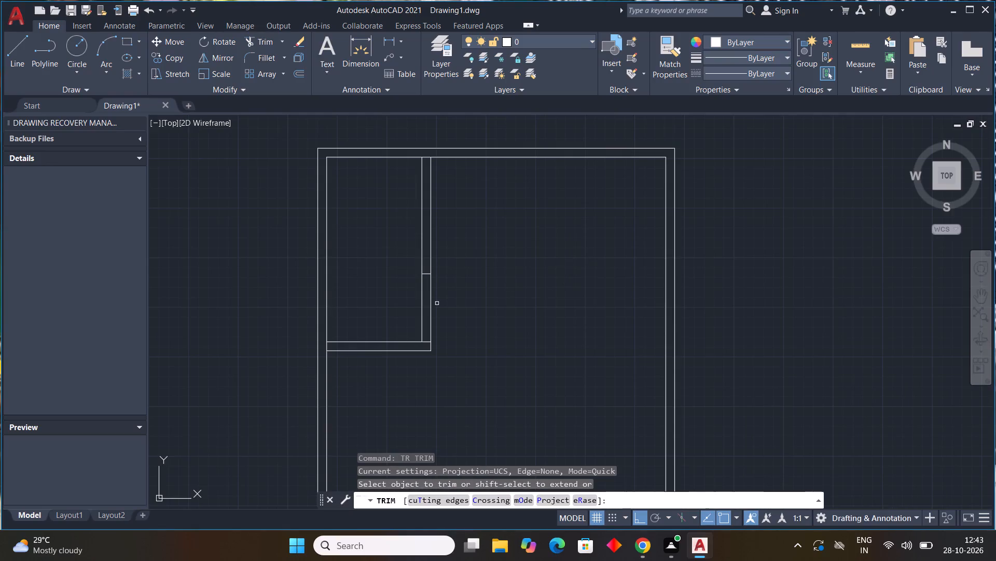
pyautogui.click(430, 305)
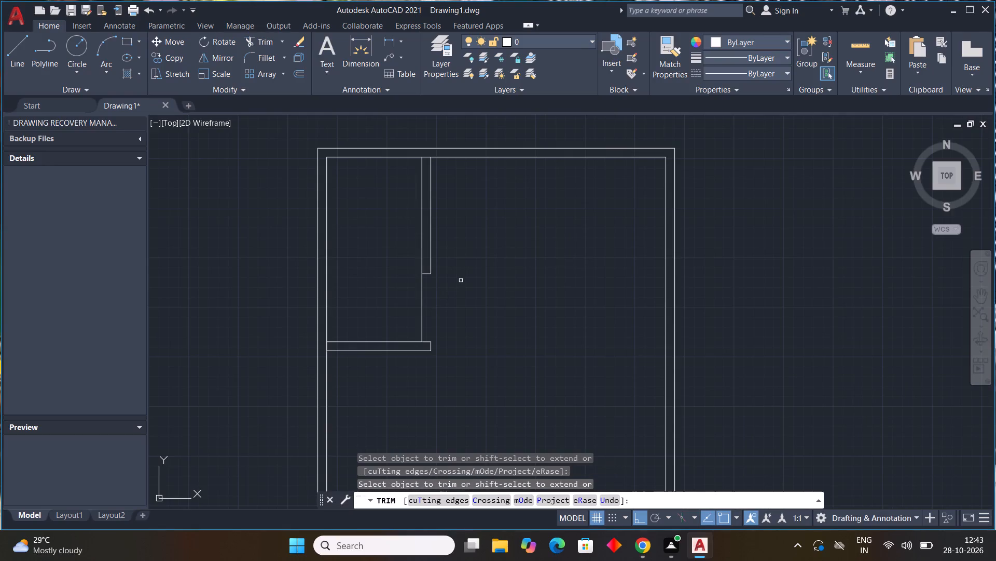
pyautogui.press('Escape')
pyautogui.press('Escape')
pyautogui.press('Escape')
# Offset the remaining right-hand line of the vertical partition 9'6" to the right.
pyautogui.scroll(-4, 471, 269)
pyautogui.scroll(2, 475, 299)
pyautogui.scroll(3, 510, 265)
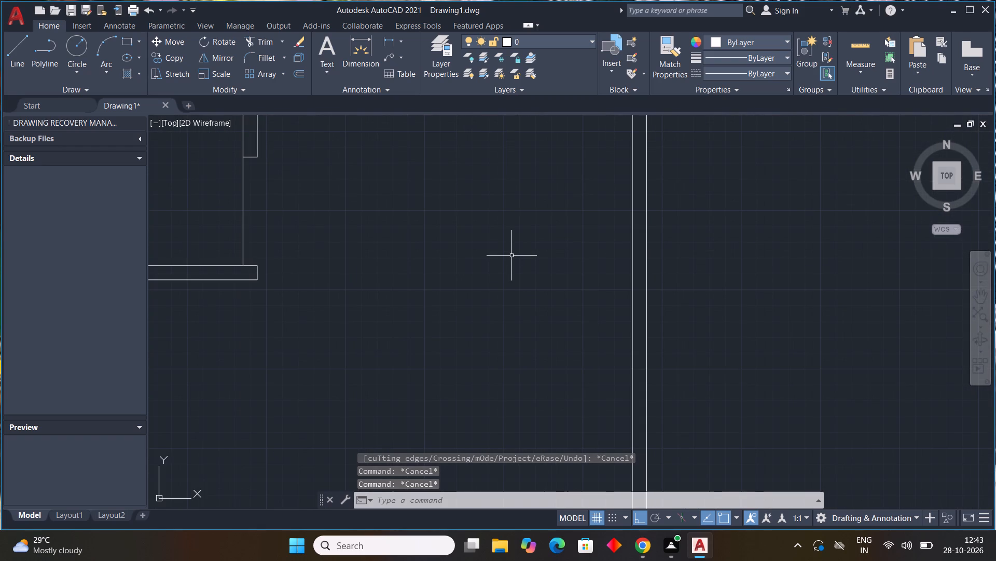
pyautogui.scroll(-2, 511, 255)
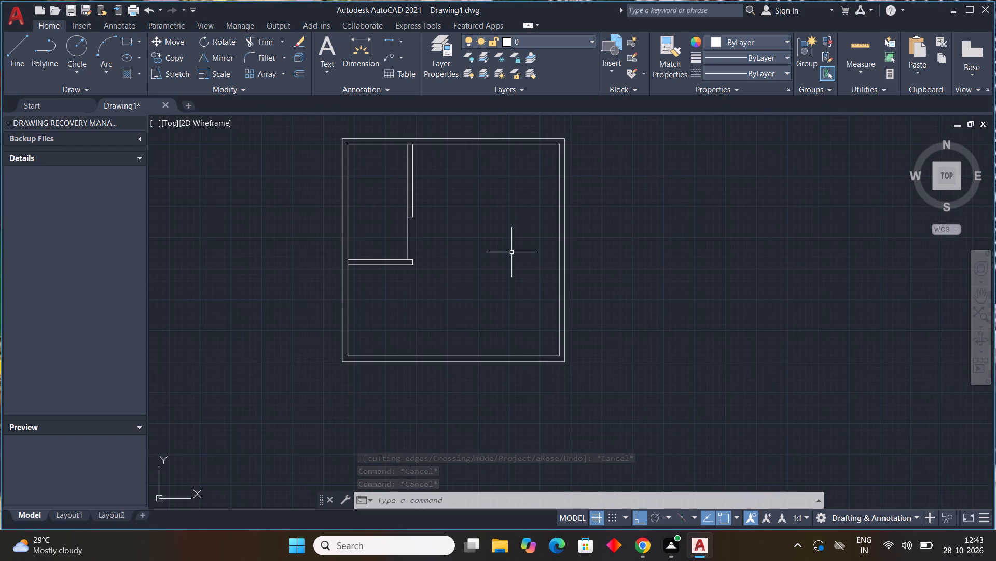
pyautogui.press('Escape')
pyautogui.press('Escape')
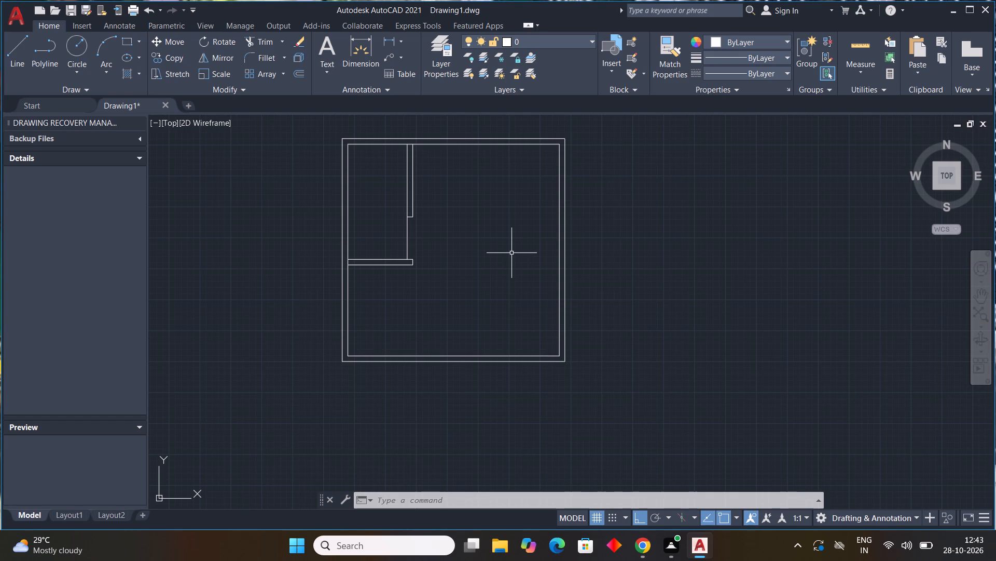
pyautogui.write('off')
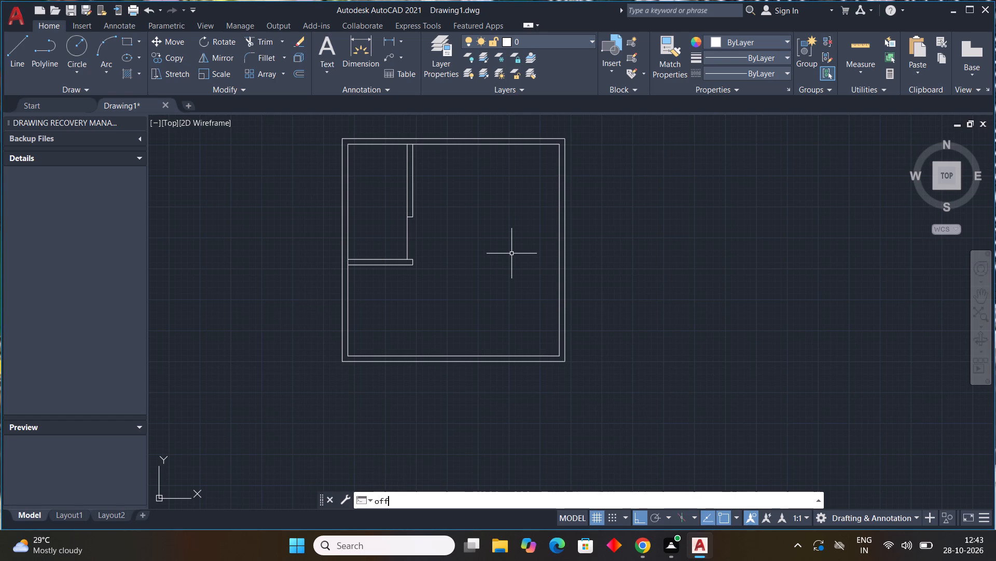
pyautogui.press('space')
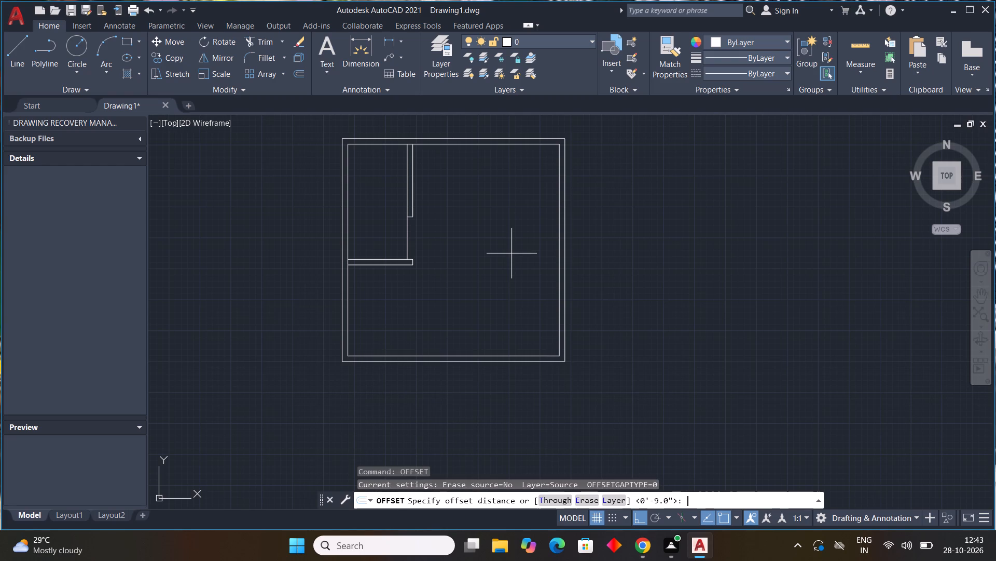
pyautogui.write("9'6")
pyautogui.hotkey('shift', '"')
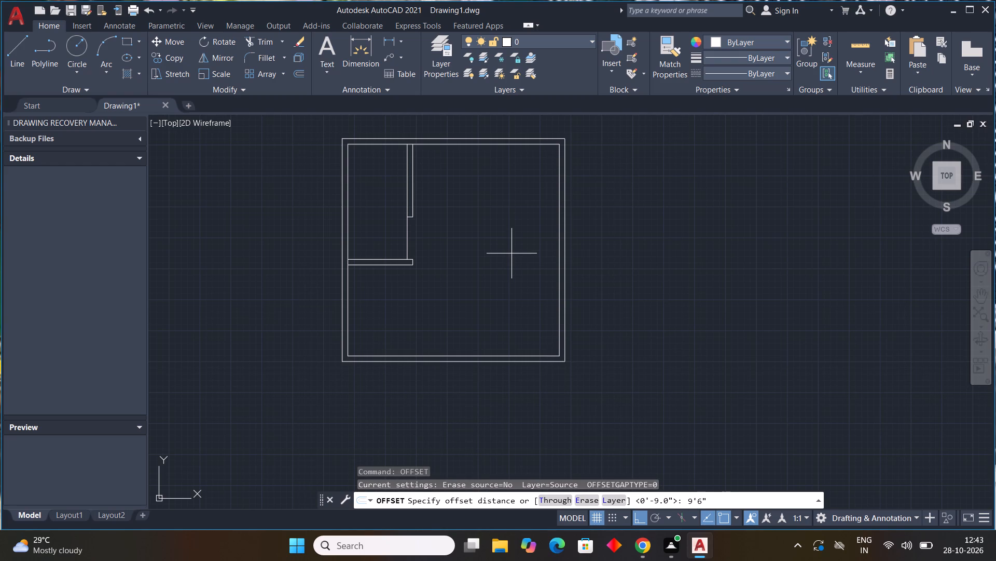
pyautogui.press('Return')
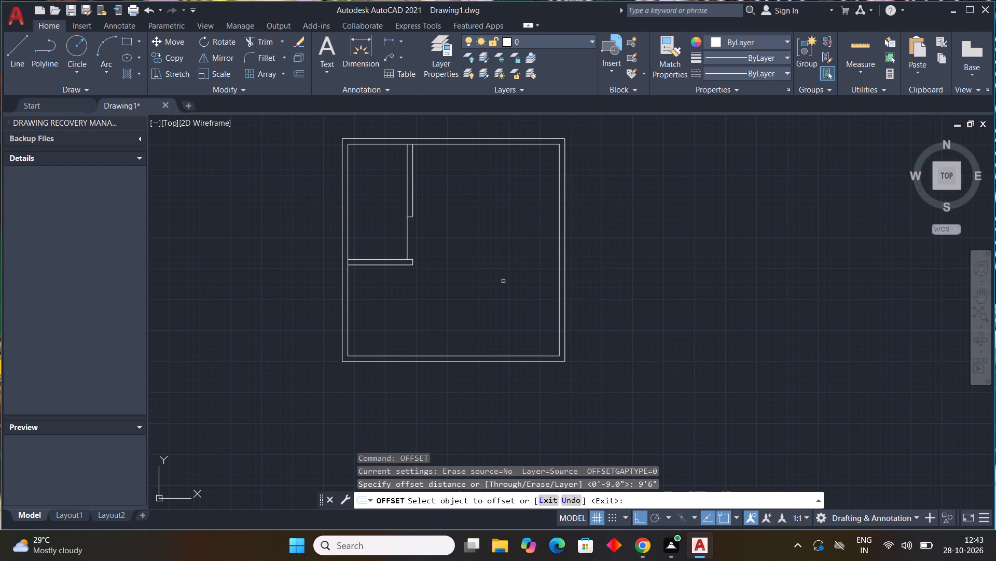
pyautogui.click(414, 183)
pyautogui.click(470, 197)
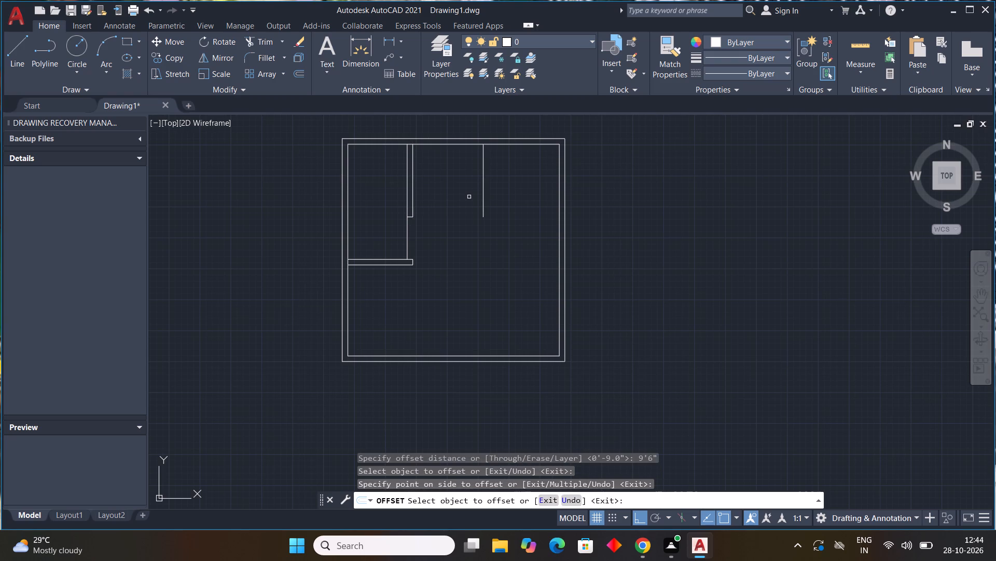
pyautogui.scroll(1, 468, 196)
pyautogui.scroll(-4, 474, 235)
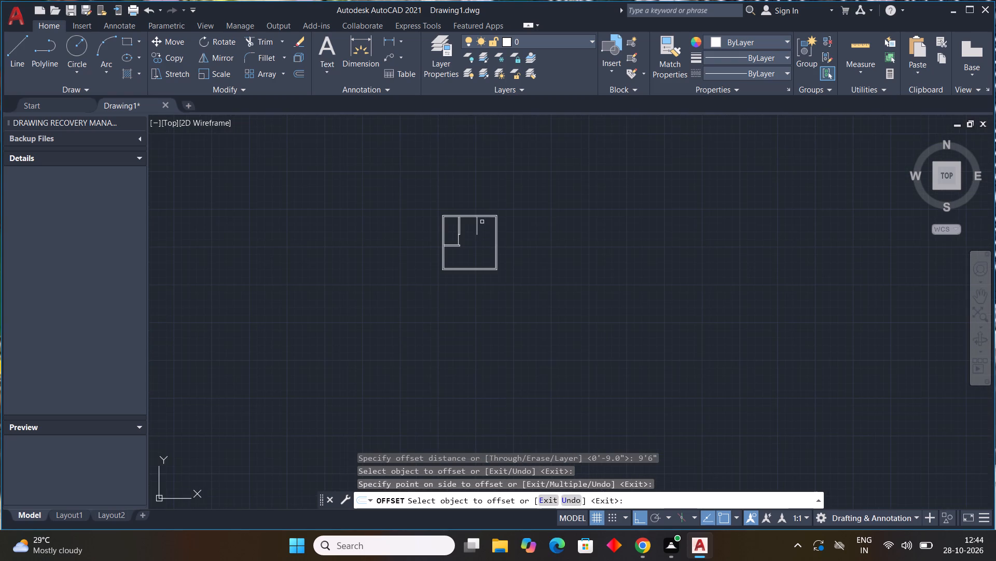
pyautogui.scroll(4, 481, 222)
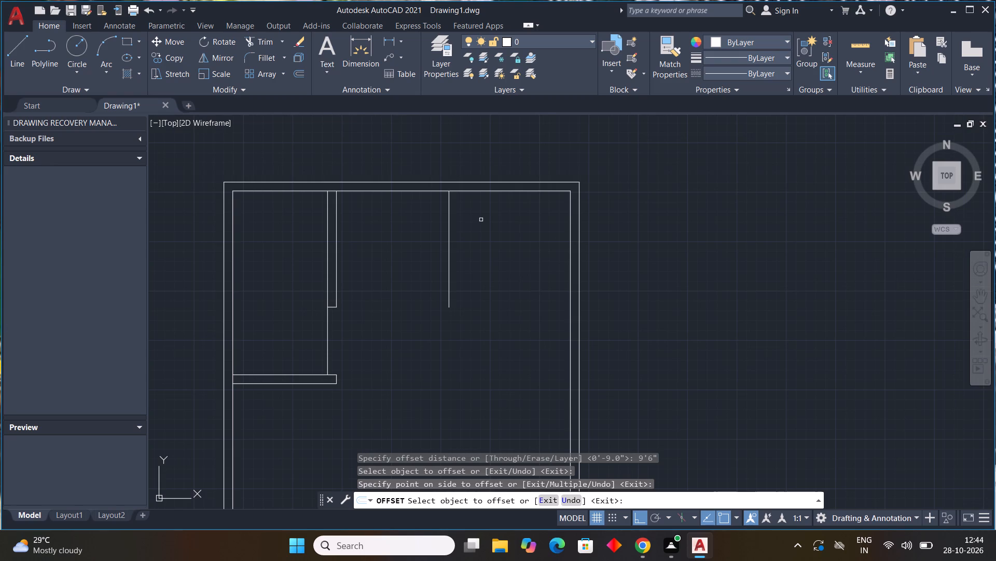
pyautogui.press('Escape')
pyautogui.press('Escape')
pyautogui.press('Escape')
pyautogui.press('Escape')
pyautogui.press('Escape')
pyautogui.press('Escape')
# Extend the new vertical line down to the inner line of the bottom outer wall.
pyautogui.write('ex')
pyautogui.press('space')
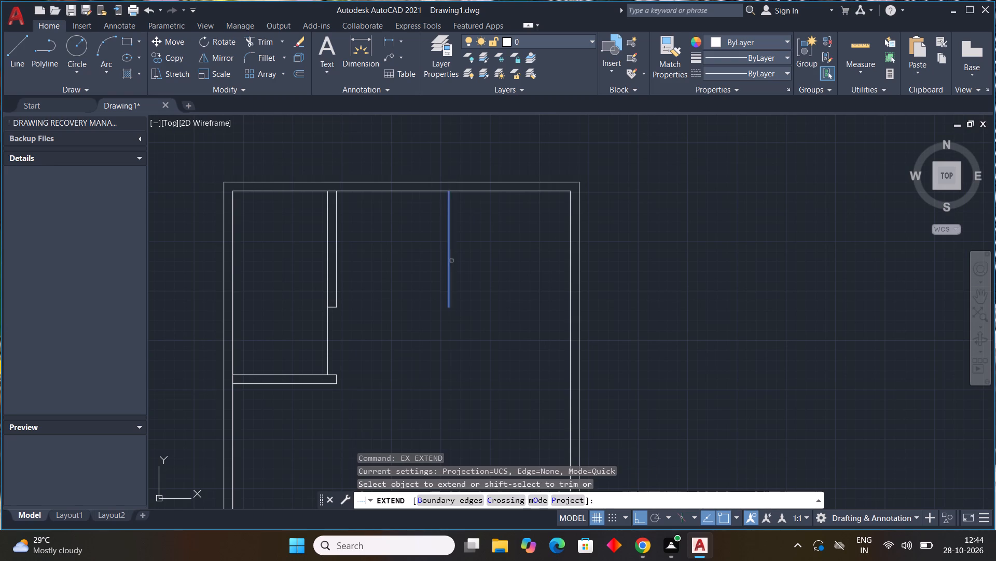
pyautogui.scroll(-1, 452, 298)
pyautogui.moveTo(452, 293); pyautogui.dragTo(448, 271, button='middle')
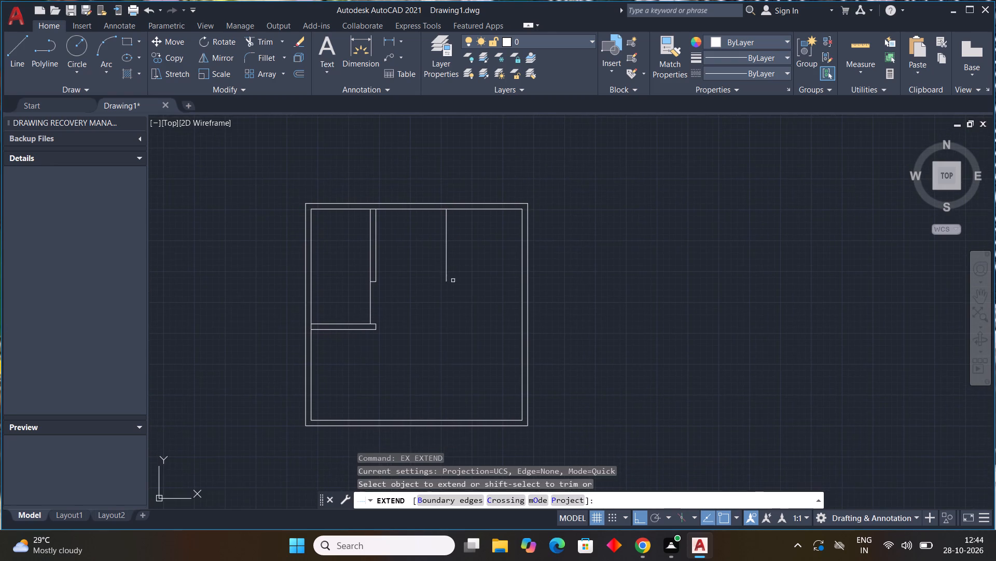
pyautogui.click(445, 273)
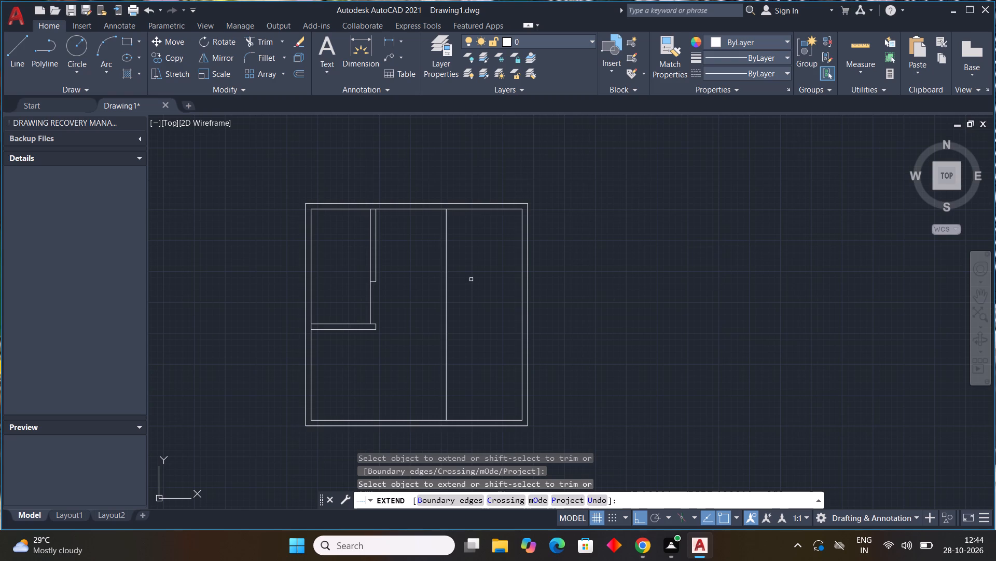
pyautogui.press('Escape')
pyautogui.press('Escape')
pyautogui.press('Escape')
pyautogui.press('Escape')
pyautogui.press('Escape')
pyautogui.press('Escape')
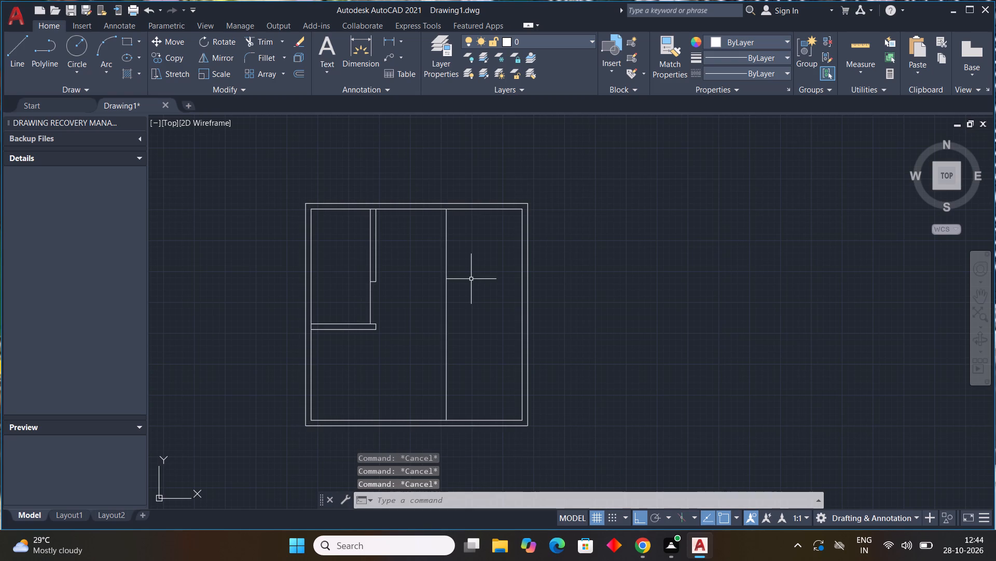
pyautogui.press('Escape')
# Offset the full-height vertical line 9" to the right to form the second partition's thickness.
pyautogui.press('o')
pyautogui.write('ff')
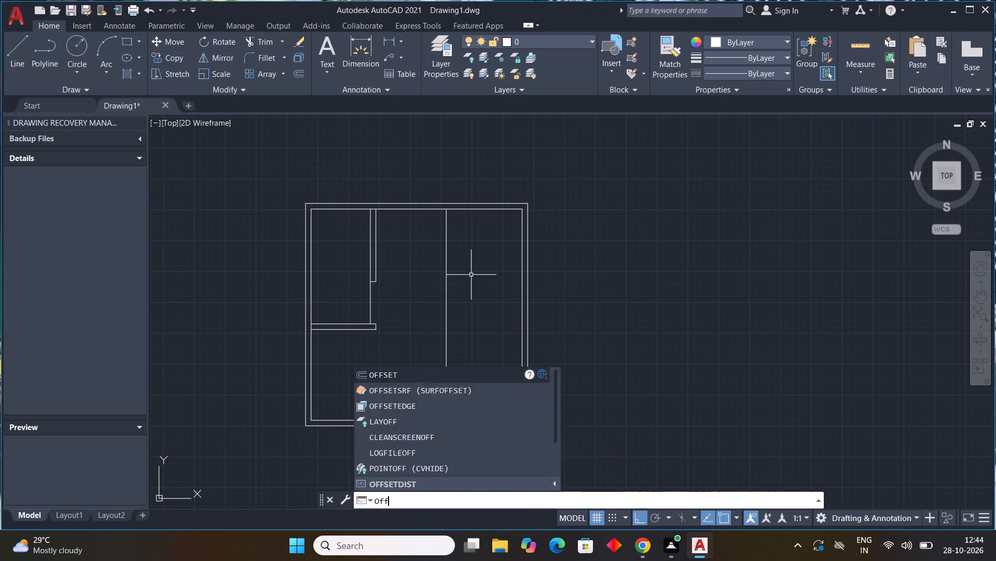
pyautogui.press('space')
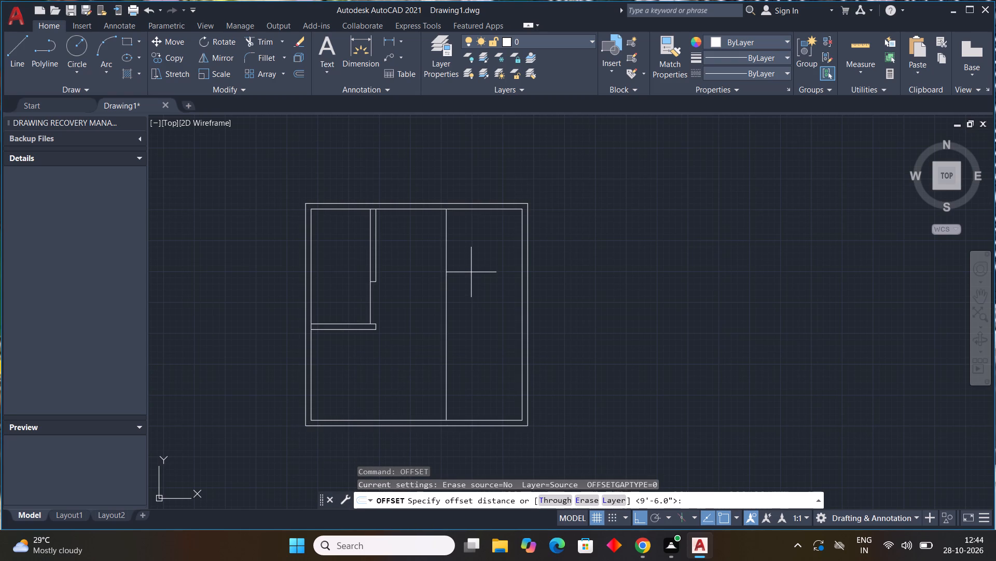
pyautogui.press('9')
pyautogui.hotkey('shift', '"')
pyautogui.press('Return')
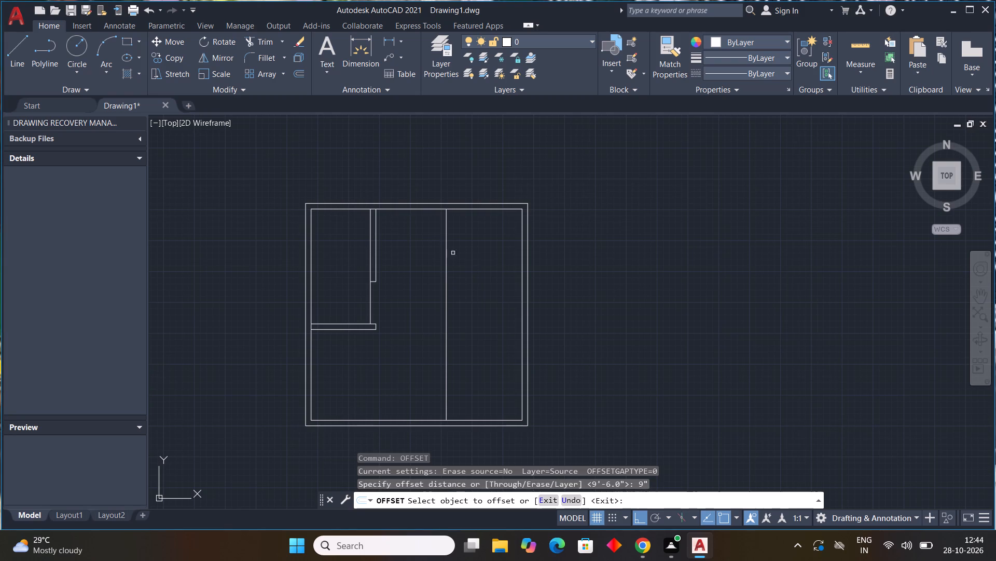
pyautogui.click(448, 239)
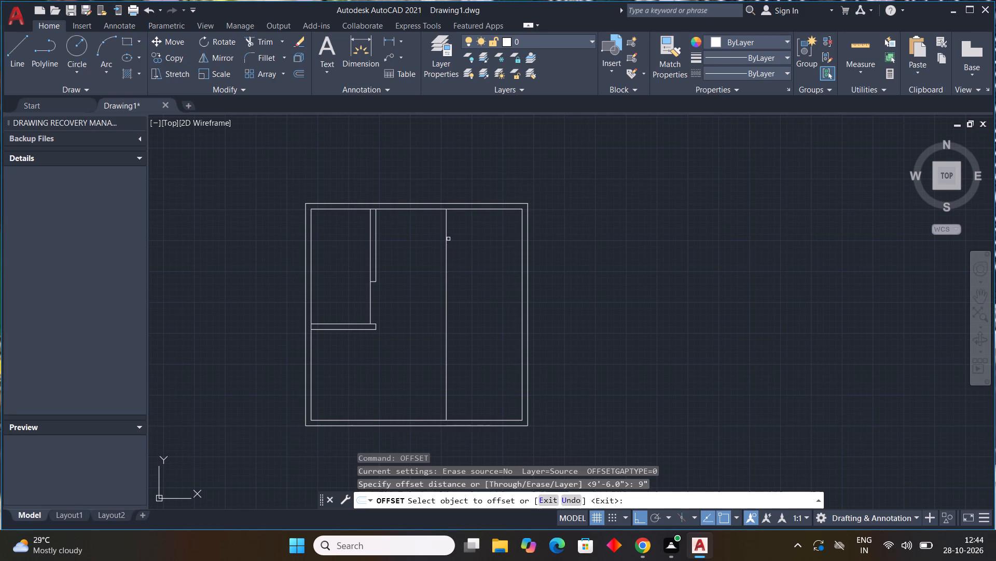
pyautogui.click(446, 236)
pyautogui.click(461, 239)
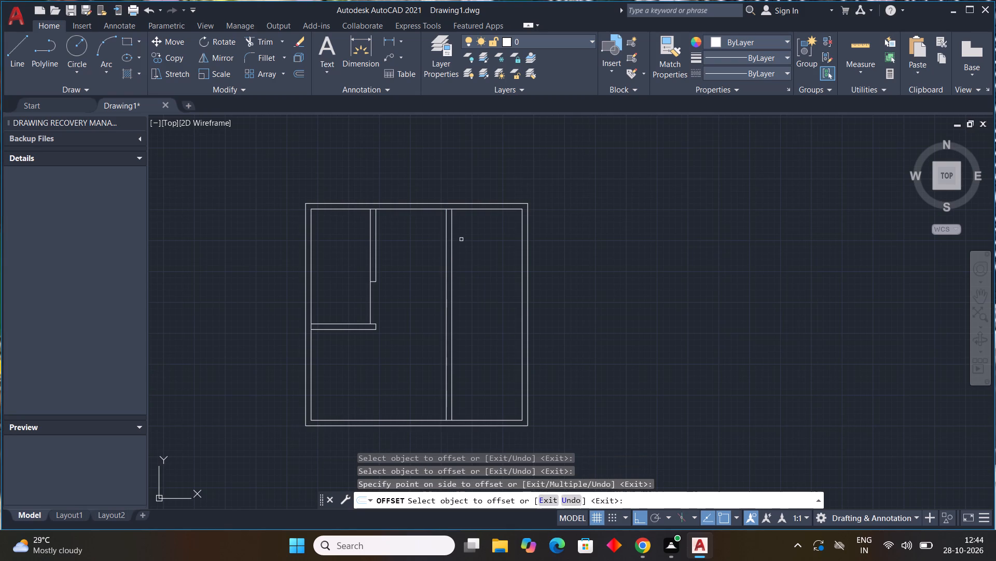
pyautogui.press('Escape')
pyautogui.press('Escape')
pyautogui.press('Escape')
pyautogui.press('Escape')
pyautogui.press('Escape')
pyautogui.press('Escape')
pyautogui.press('Escape')
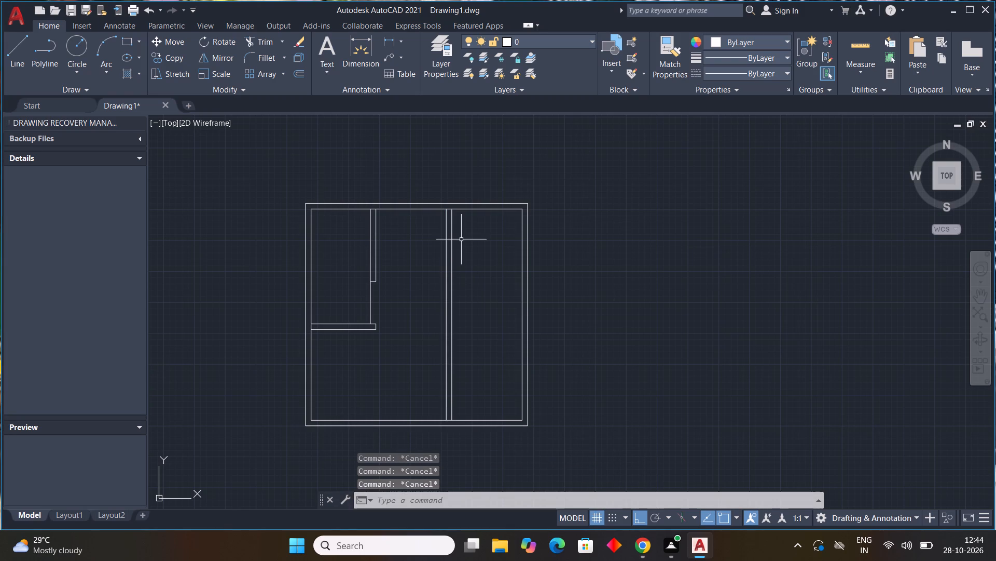
pyautogui.press('Escape')
# Trim the top wall's inner line between the faces of both vertical partitions to open the wall junctions.
pyautogui.write('tr')
pyautogui.press('space')
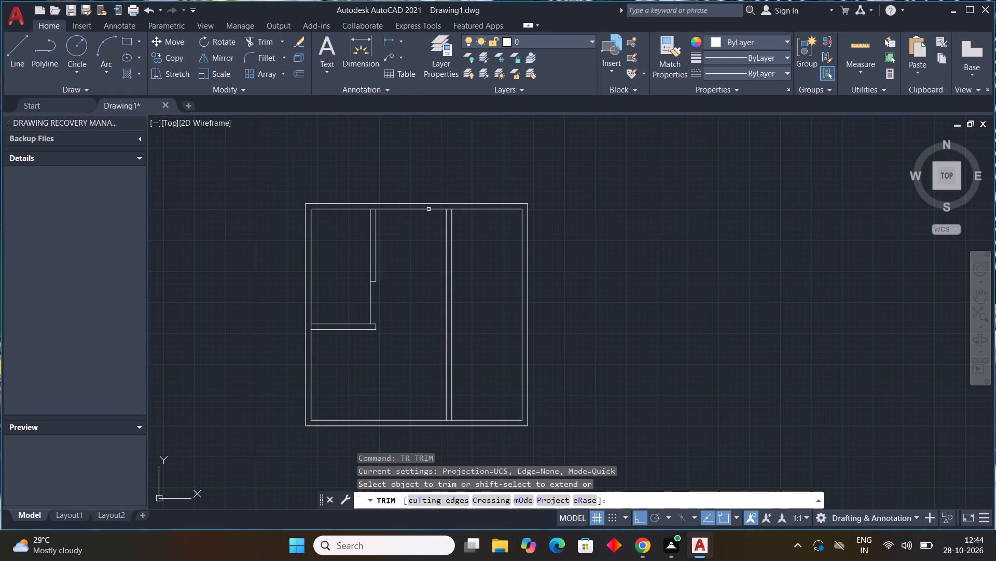
pyautogui.scroll(2, 440, 207)
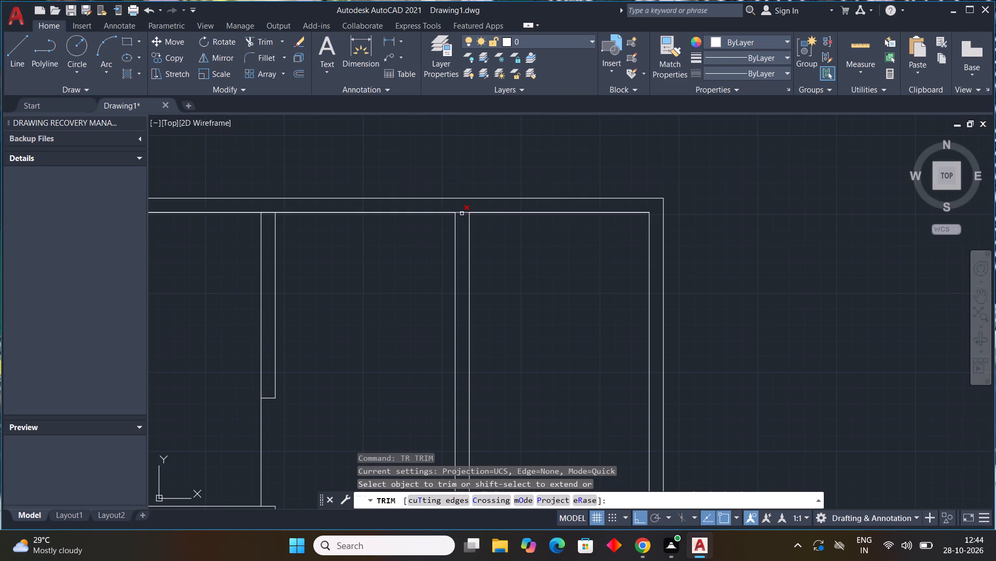
pyautogui.click(462, 213)
pyautogui.scroll(-4, 469, 219)
pyautogui.scroll(5, 439, 226)
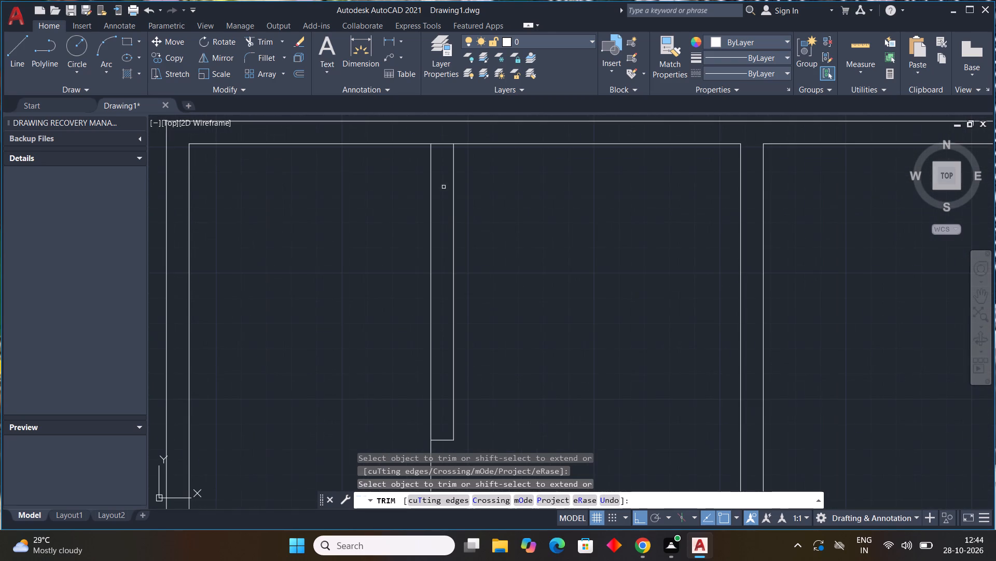
pyautogui.click(442, 143)
pyautogui.scroll(-4, 511, 253)
pyautogui.scroll(2, 571, 252)
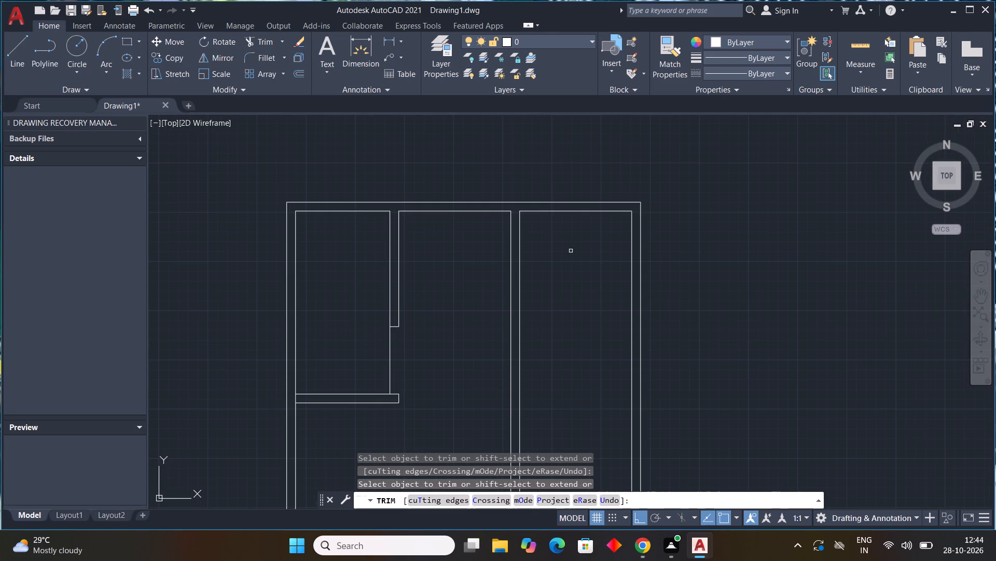
pyautogui.press('Escape')
pyautogui.press('Escape')
pyautogui.press('Escape')
pyautogui.press('Escape')
pyautogui.press('Escape')
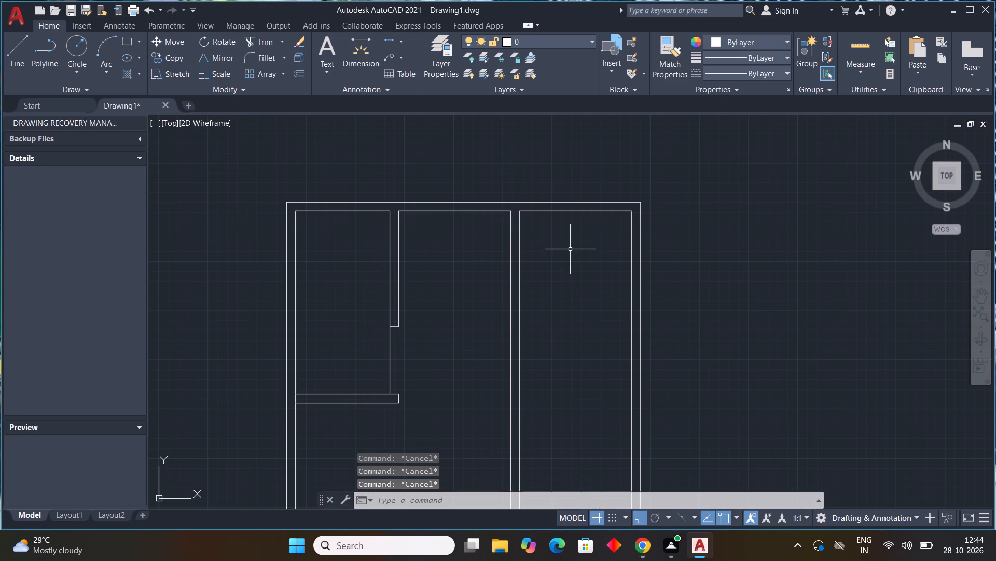
pyautogui.press('Escape')
pyautogui.press('Escape')
# Offset the top wall's inner line in the bay right of the second vertical partition 4' downward.
pyautogui.press('o')
pyautogui.write('ff')
pyautogui.press('space')
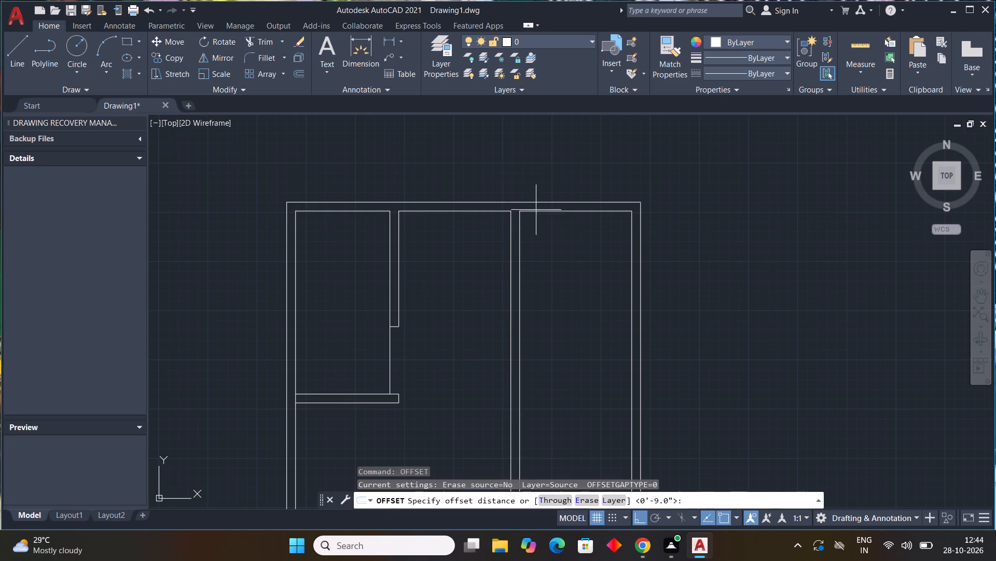
pyautogui.scroll(3, 539, 222)
pyautogui.scroll(-1, 536, 237)
pyautogui.moveTo(535, 238); pyautogui.dragTo(441, 288, button='middle')
pyautogui.scroll(1, 443, 286)
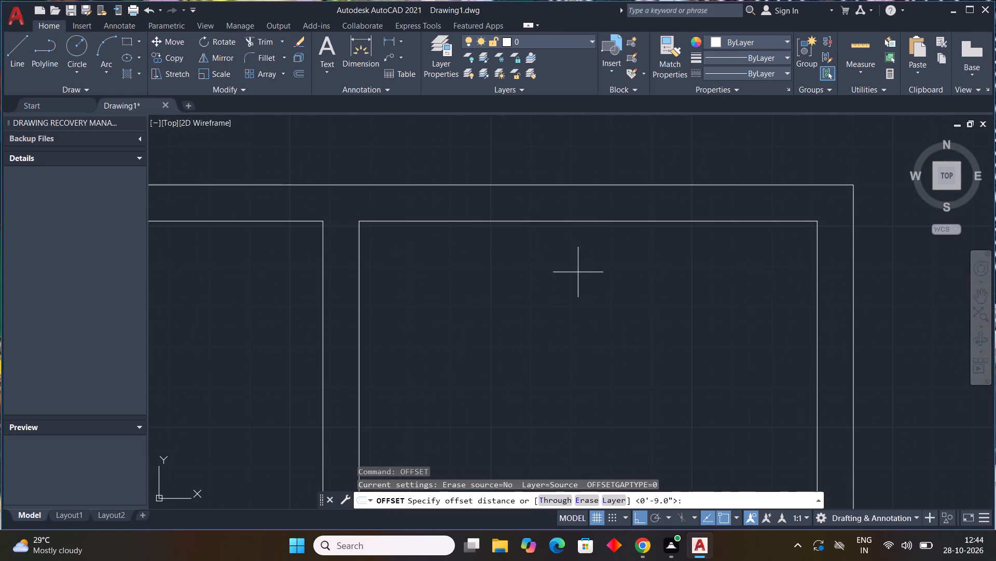
pyautogui.scroll(-3, 577, 271)
pyautogui.scroll(3, 687, 306)
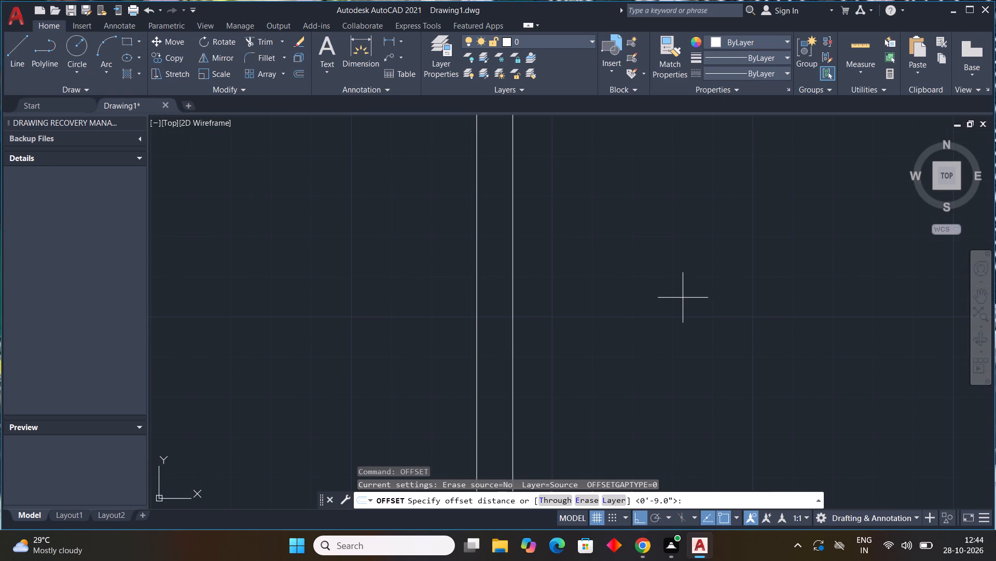
pyautogui.scroll(-1, 683, 298)
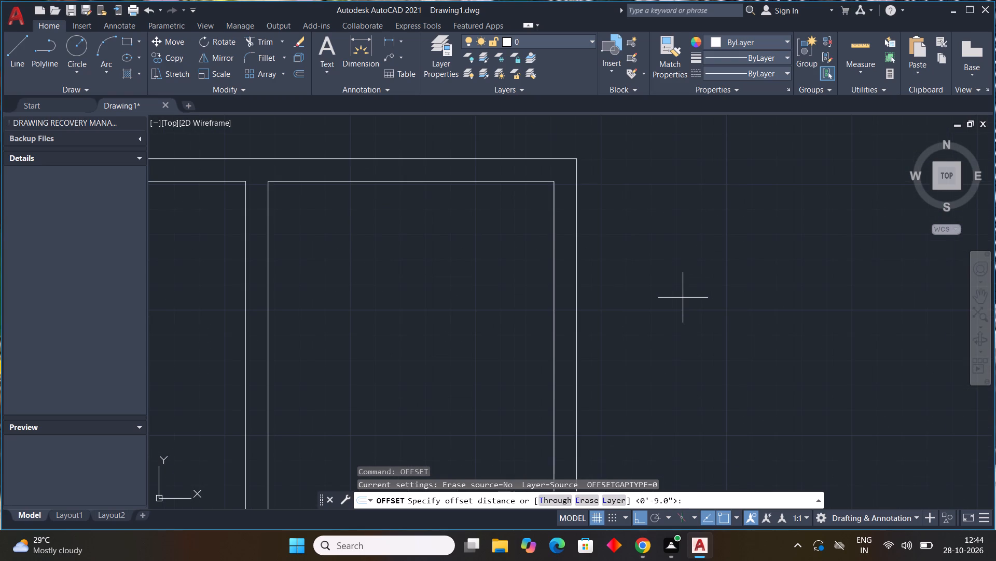
pyautogui.write("4'")
pyautogui.press('Return')
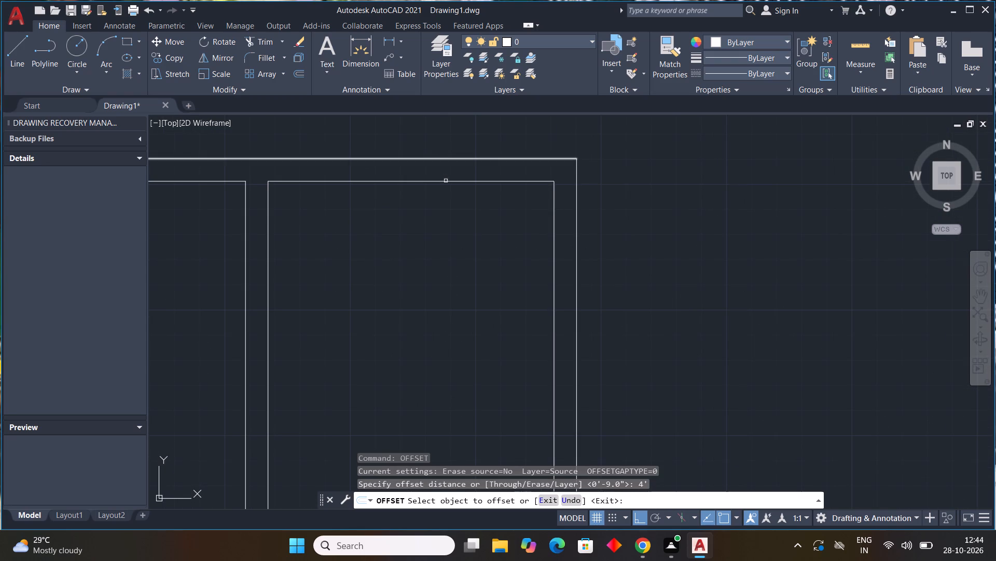
pyautogui.click(447, 182)
pyautogui.click(459, 237)
pyautogui.press('Escape')
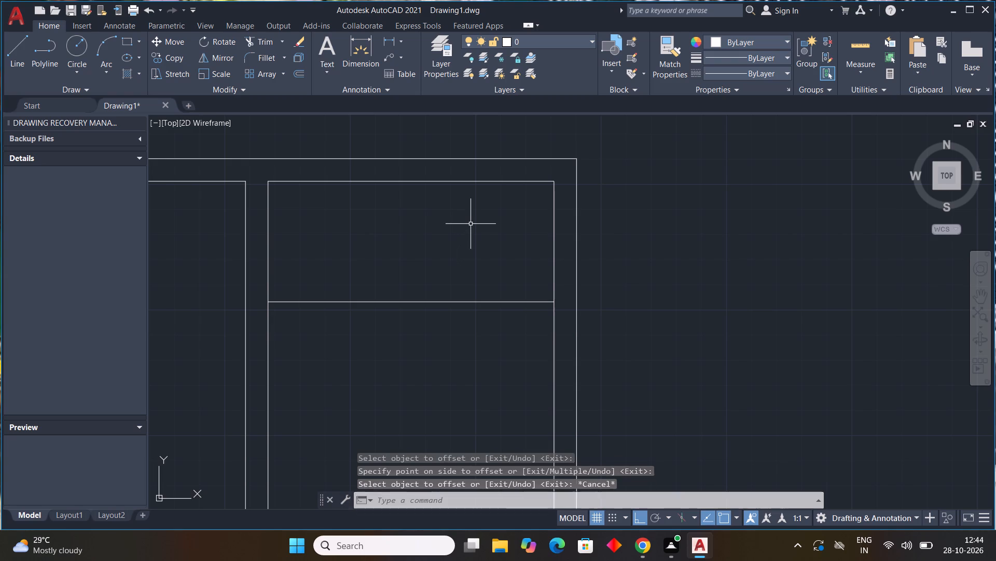
pyautogui.press('Escape')
pyautogui.press('Escape')
pyautogui.press('Escape')
pyautogui.press('Escape')
pyautogui.press('Escape')
pyautogui.press('Escape')
# Offset the new horizontal line in the right-hand bay 9" downward to form the first cross partition's thickness.
pyautogui.press('space')
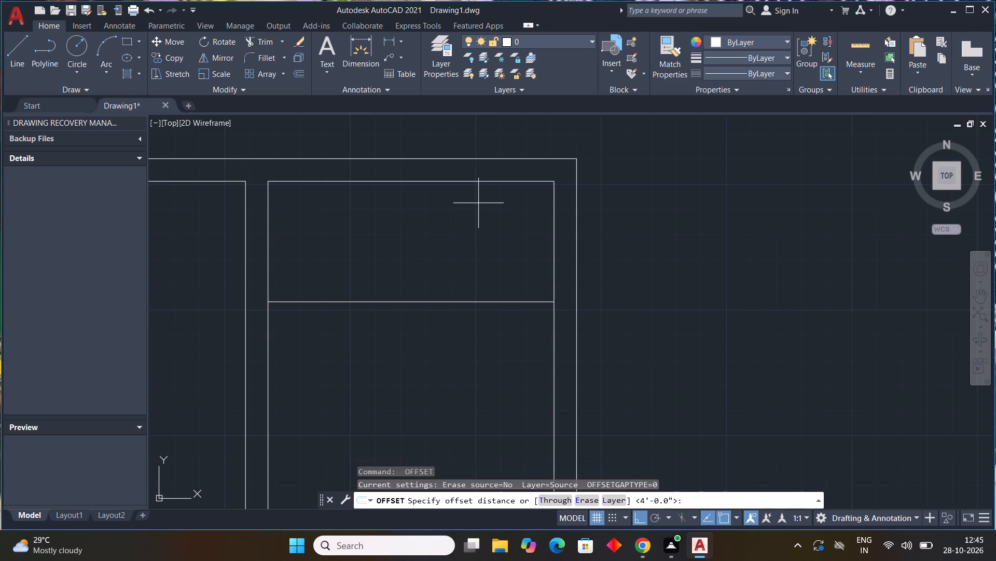
pyautogui.press('9')
pyautogui.hotkey('shift', '"')
pyautogui.press('Return')
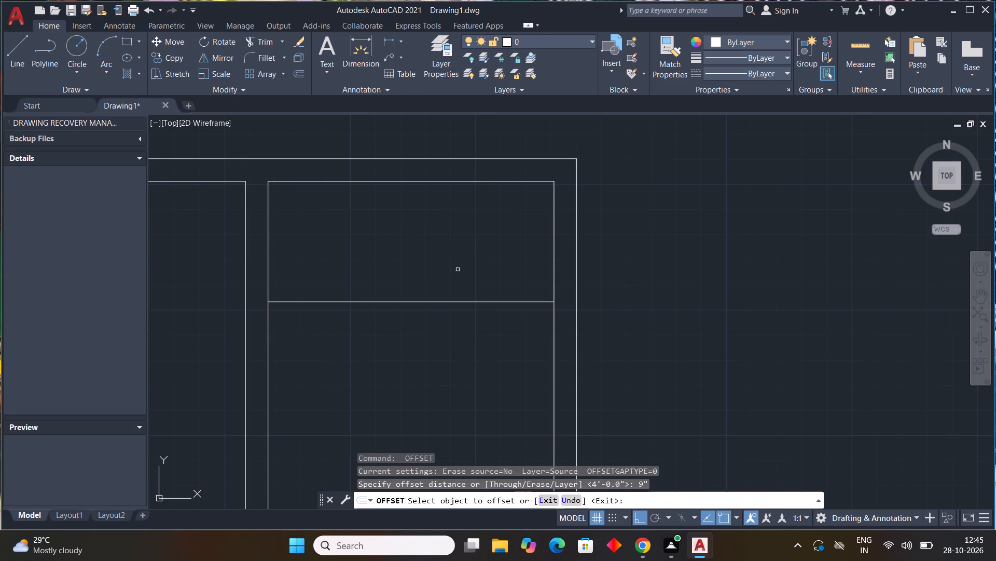
pyautogui.click(458, 302)
pyautogui.click(453, 351)
pyautogui.scroll(-3, 458, 339)
pyautogui.moveTo(458, 335); pyautogui.dragTo(458, 242, button='middle')
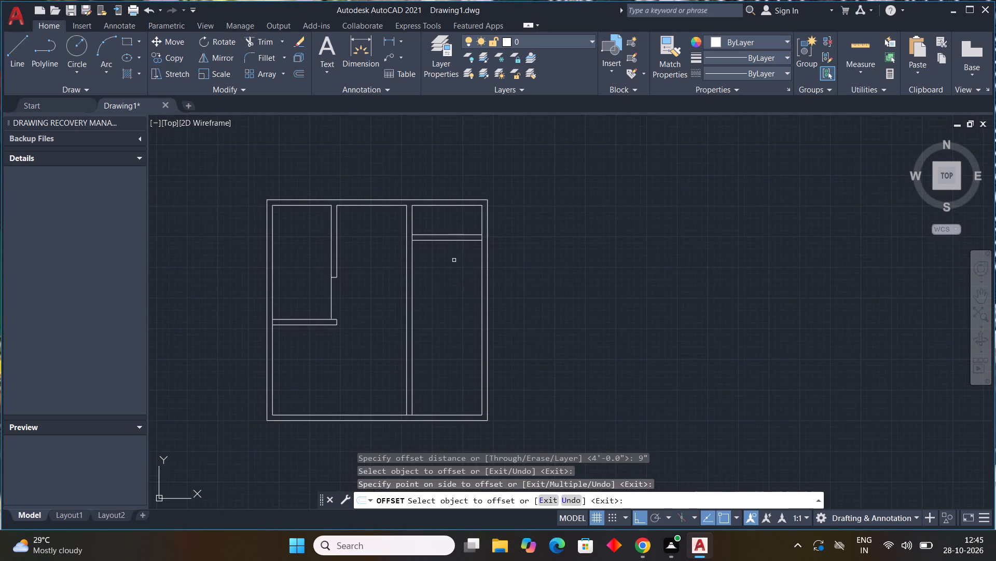
pyautogui.scroll(3, 453, 262)
pyautogui.press('Escape')
pyautogui.press('Escape')
pyautogui.press('Escape')
pyautogui.press('Escape')
pyautogui.press('Escape')
pyautogui.press('Escape')
pyautogui.press('Escape')
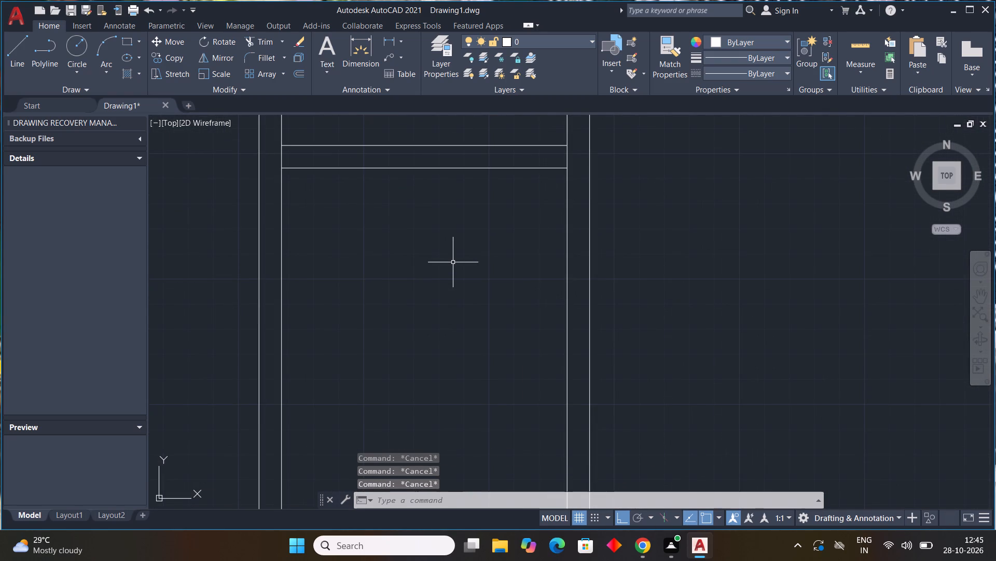
# Offset the lower line of the first cross partition in the right-hand bay 10' downward.
pyautogui.press('space')
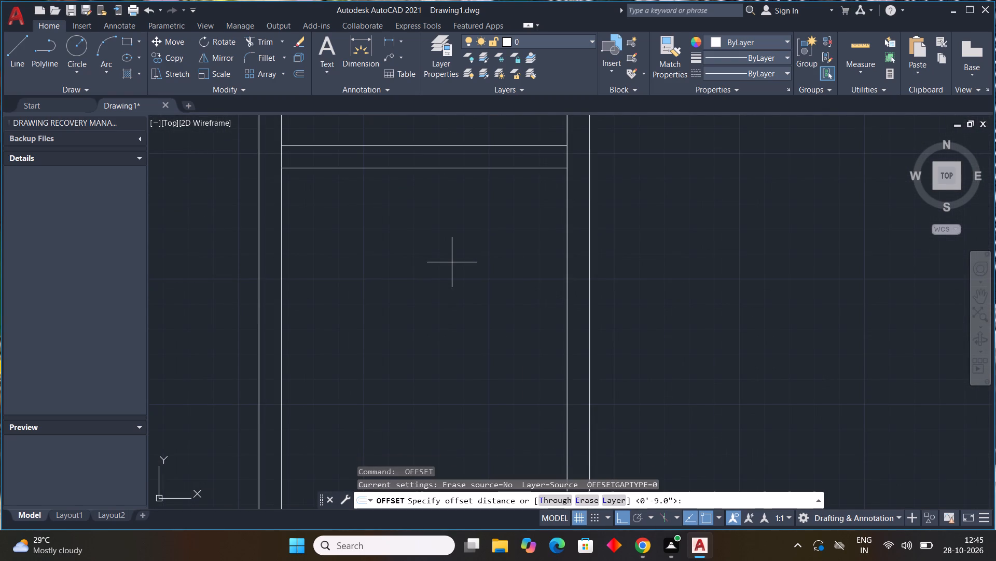
pyautogui.write("10'")
pyautogui.press('Return')
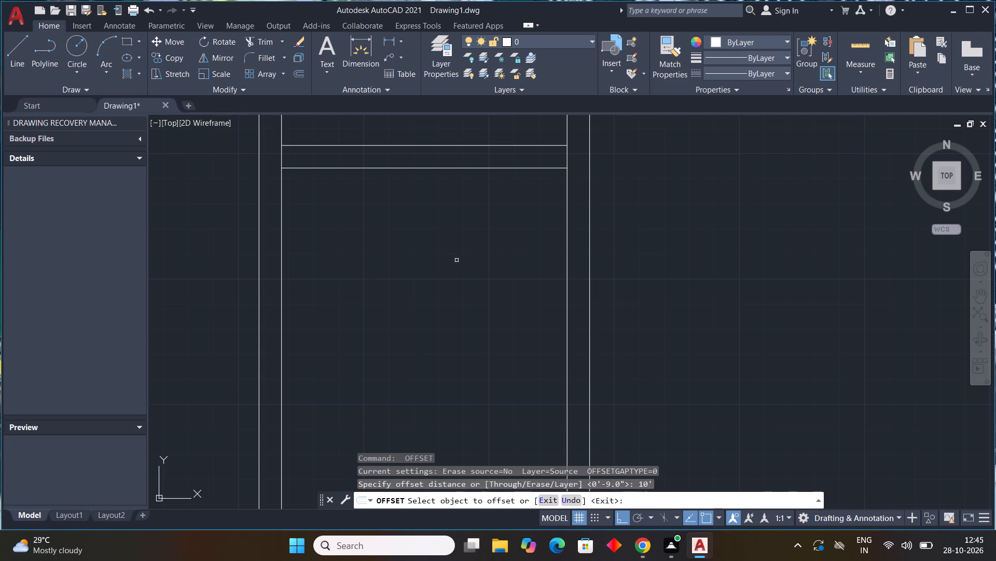
pyautogui.click(375, 168)
pyautogui.click(371, 229)
pyautogui.scroll(-4, 396, 222)
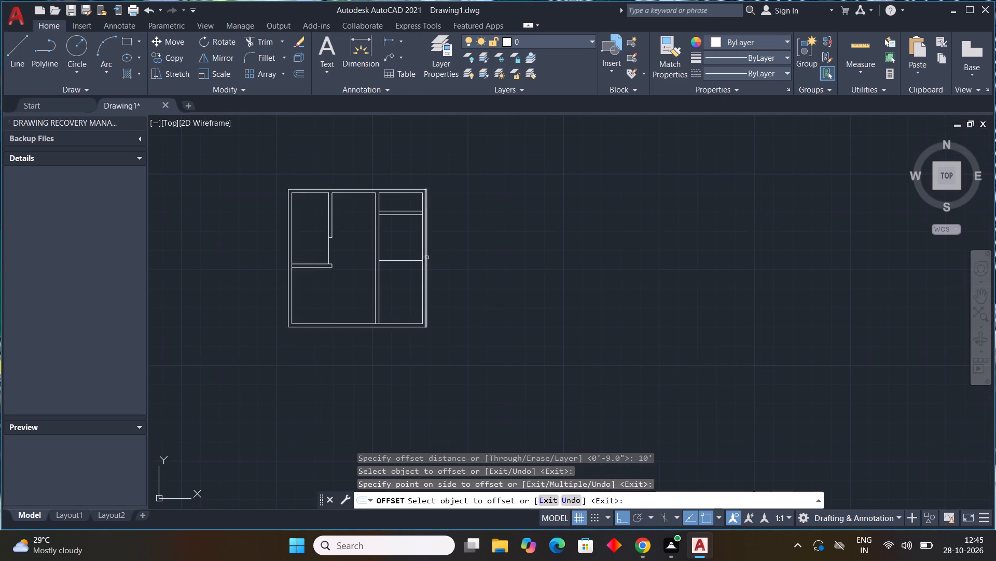
pyautogui.press('Escape')
pyautogui.press('Escape')
pyautogui.press('Escape')
pyautogui.press('Escape')
pyautogui.press('Escape')
pyautogui.press('Escape')
pyautogui.press('Escape')
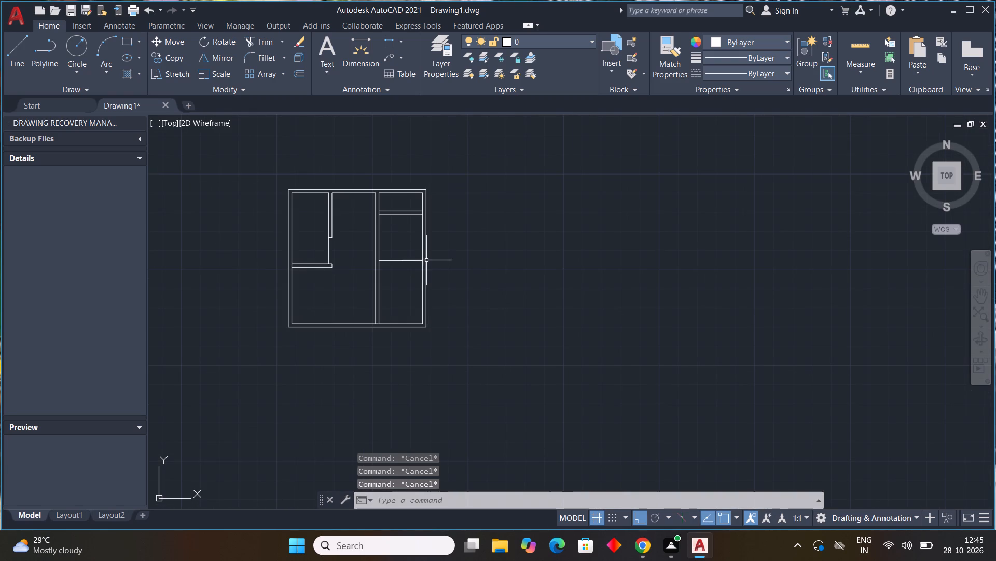
# Offset the new horizontal line 9" downward to form the second cross partition's thickness in the right-hand bay.
pyautogui.press('space')
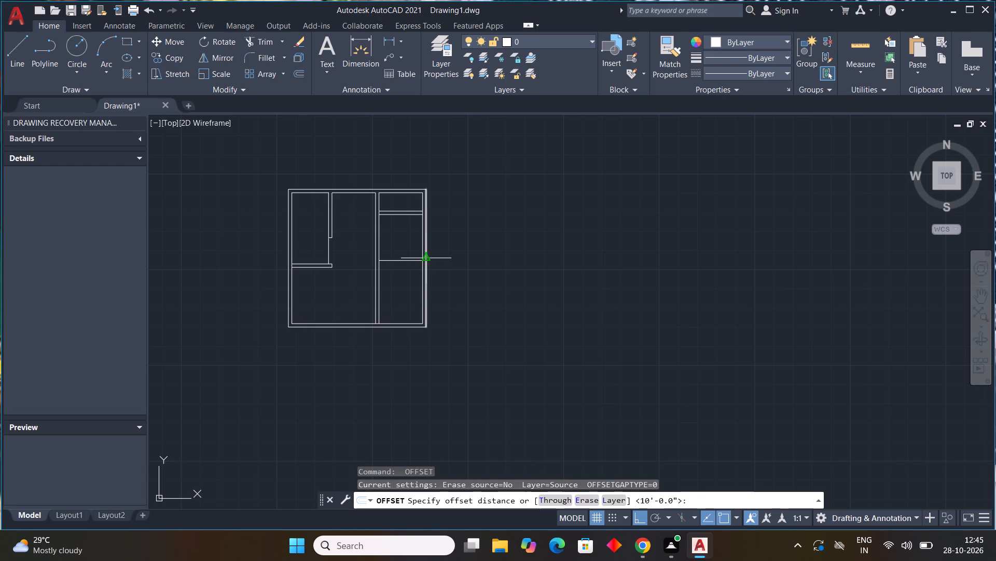
pyautogui.press('9')
pyautogui.hotkey('shift', '"')
pyautogui.press('Return')
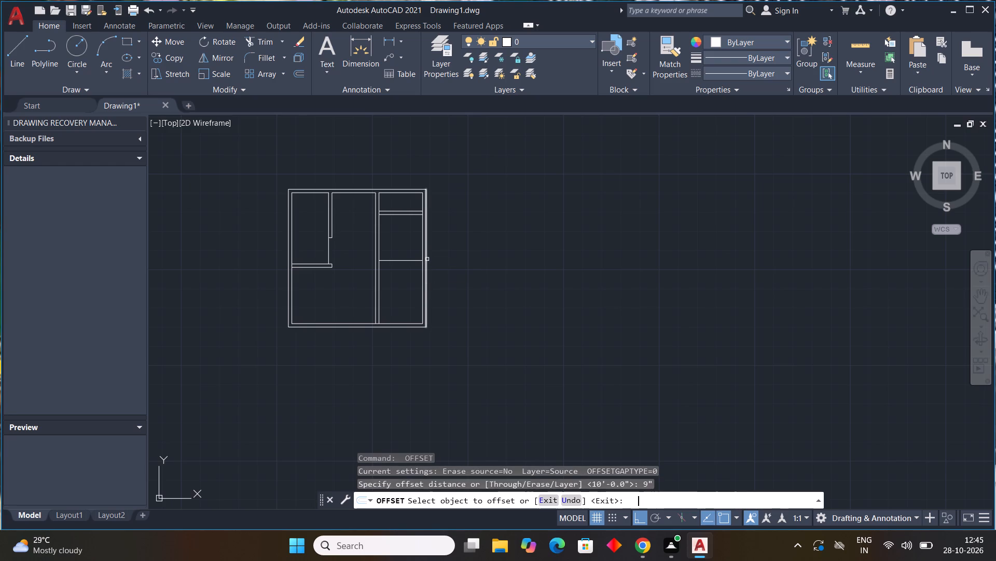
pyautogui.click(406, 260)
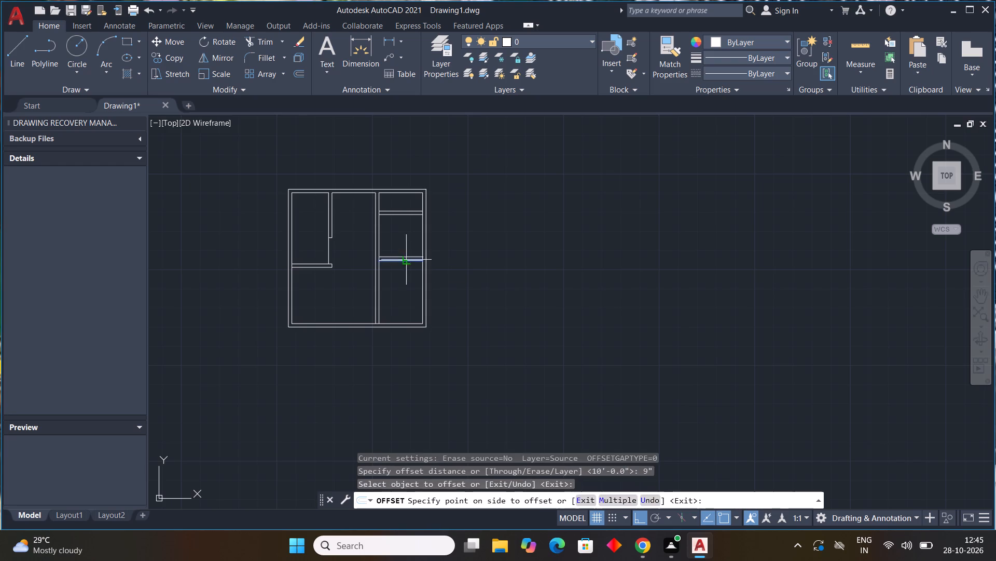
pyautogui.click(403, 273)
pyautogui.scroll(-3, 399, 271)
pyautogui.scroll(3, 399, 285)
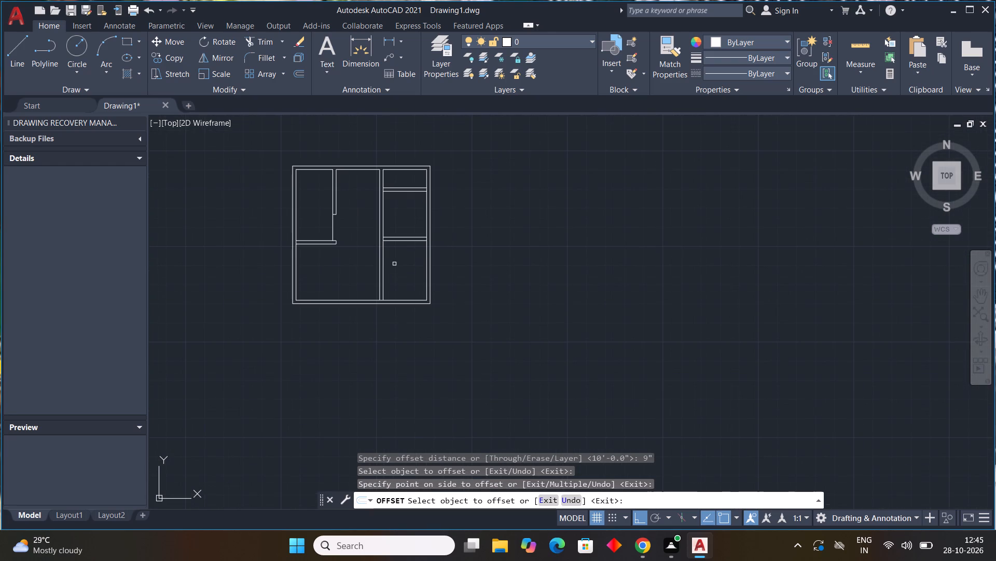
pyautogui.scroll(4, 400, 245)
pyautogui.scroll(-2, 400, 244)
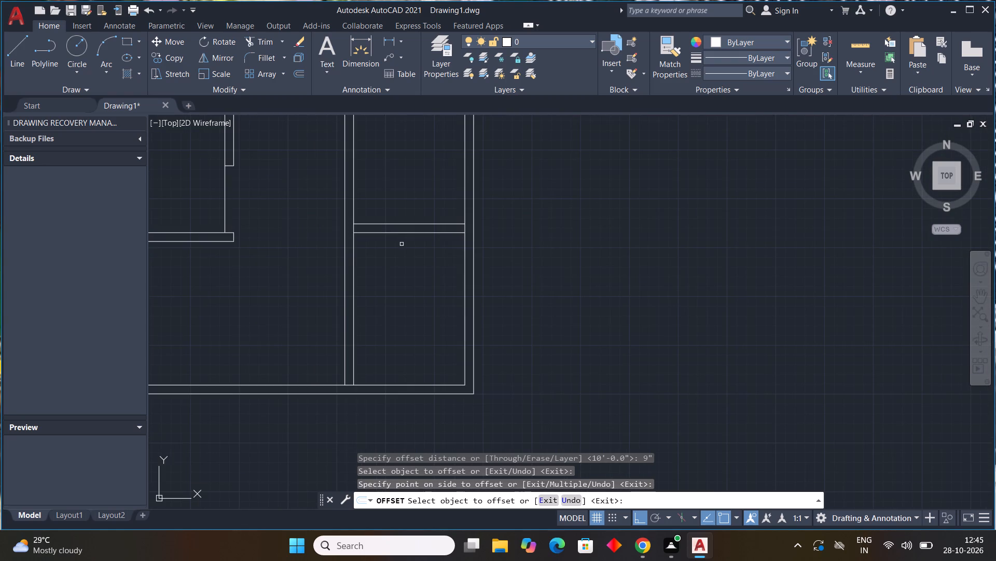
pyautogui.press('Escape')
pyautogui.press('Escape')
pyautogui.press('Escape')
pyautogui.press('Escape')
pyautogui.press('Escape')
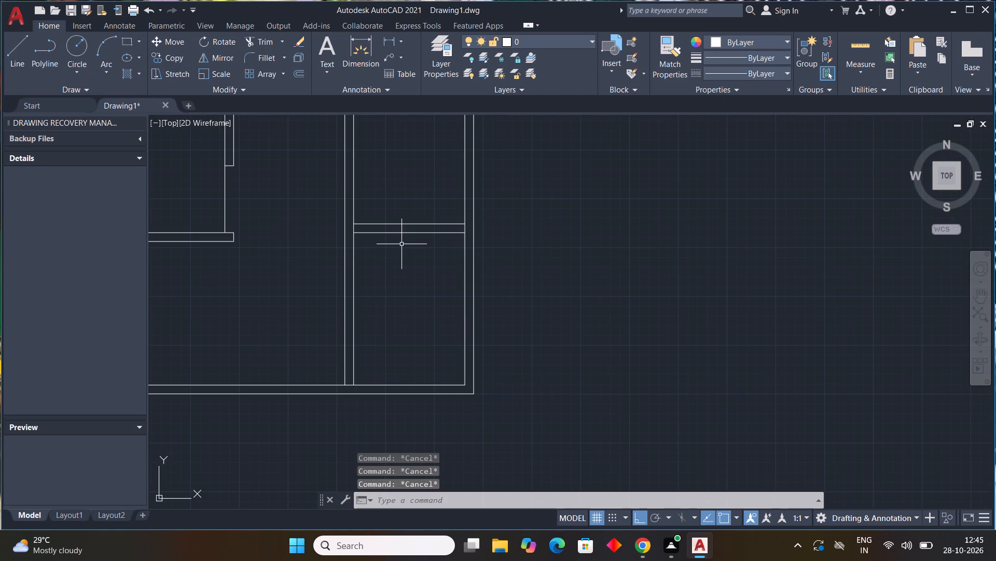
# Offset the lower line of the second cross partition in the right-hand bay 9' downward.
pyautogui.press('space')
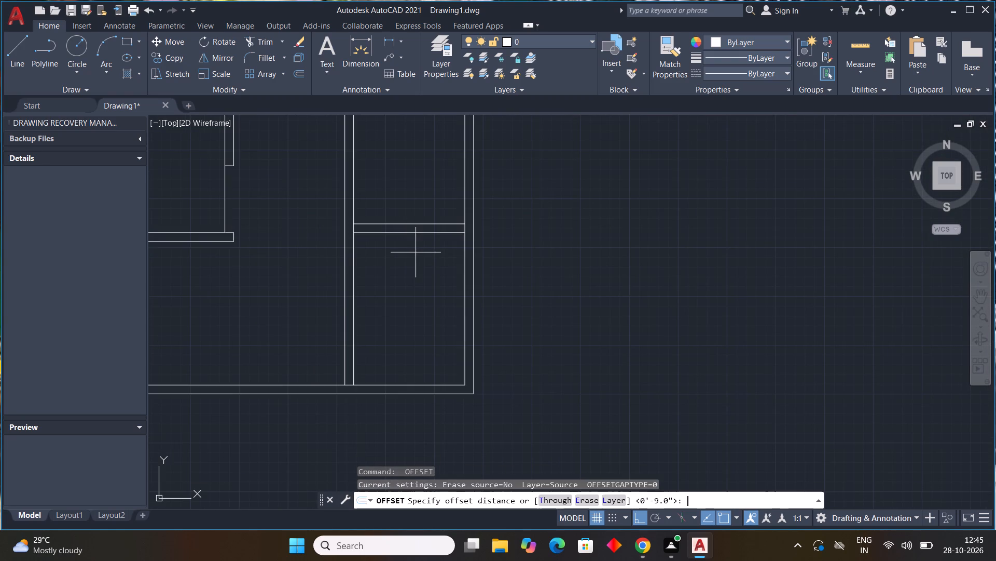
pyautogui.press('9')
pyautogui.press("'")
pyautogui.press('Return')
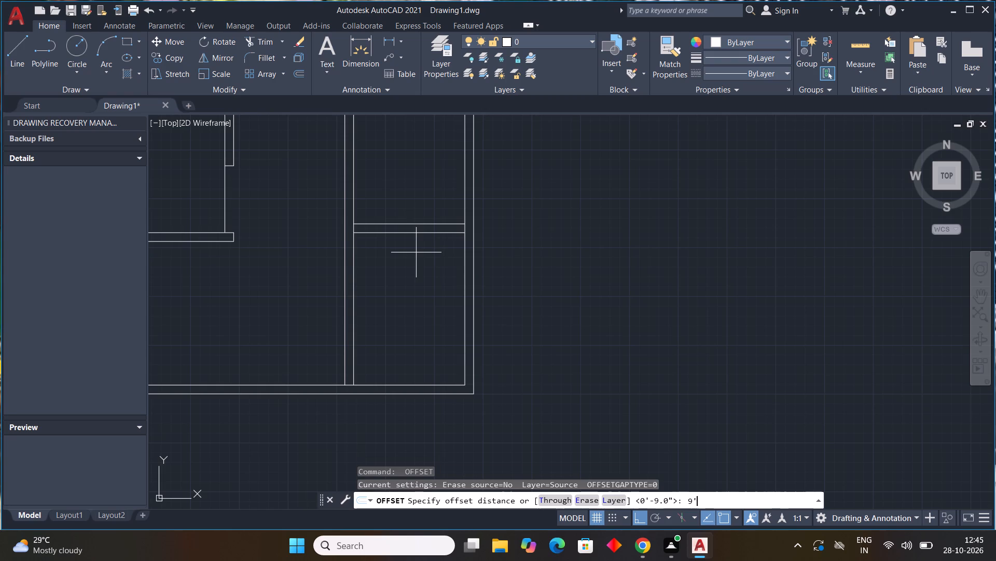
pyautogui.click(413, 233)
pyautogui.click(420, 246)
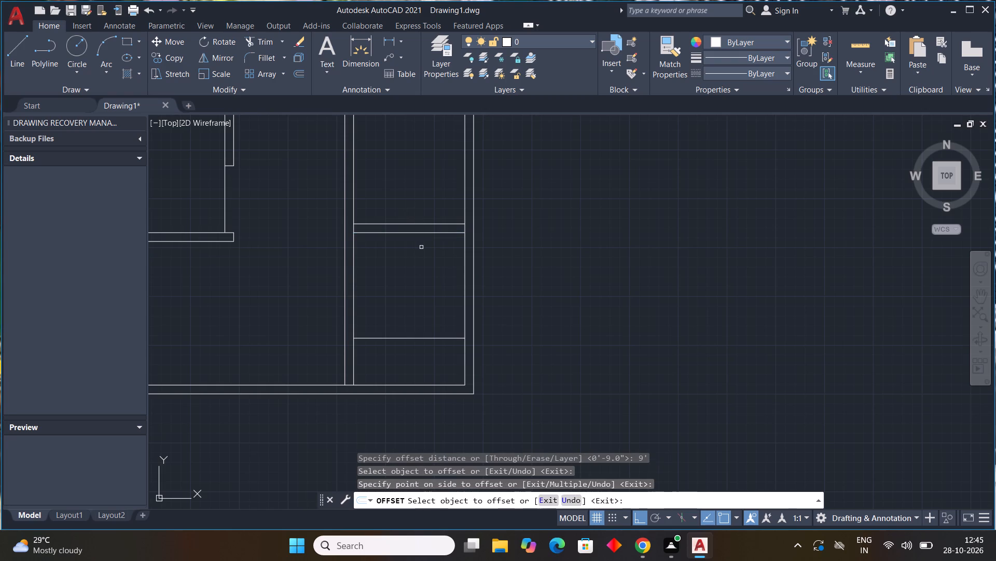
pyautogui.press('Escape')
pyautogui.press('Escape')
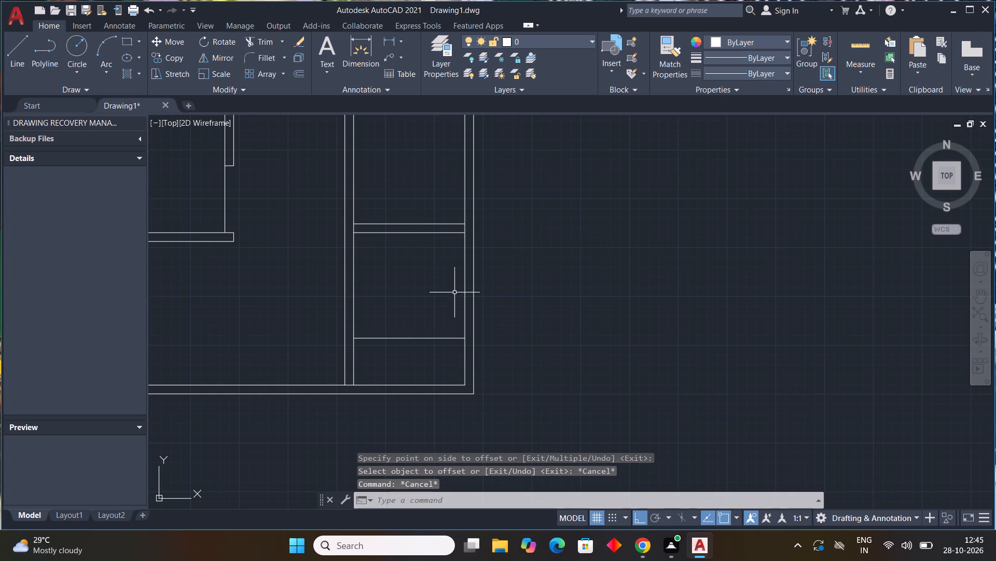
# Offset the lowest horizontal line in the right-hand bay 9" downward to form the third cross partition's thickness.
pyautogui.moveTo(420, 340); pyautogui.dragTo(449, 283, button='middle')
pyautogui.press('Escape')
pyautogui.press('space')
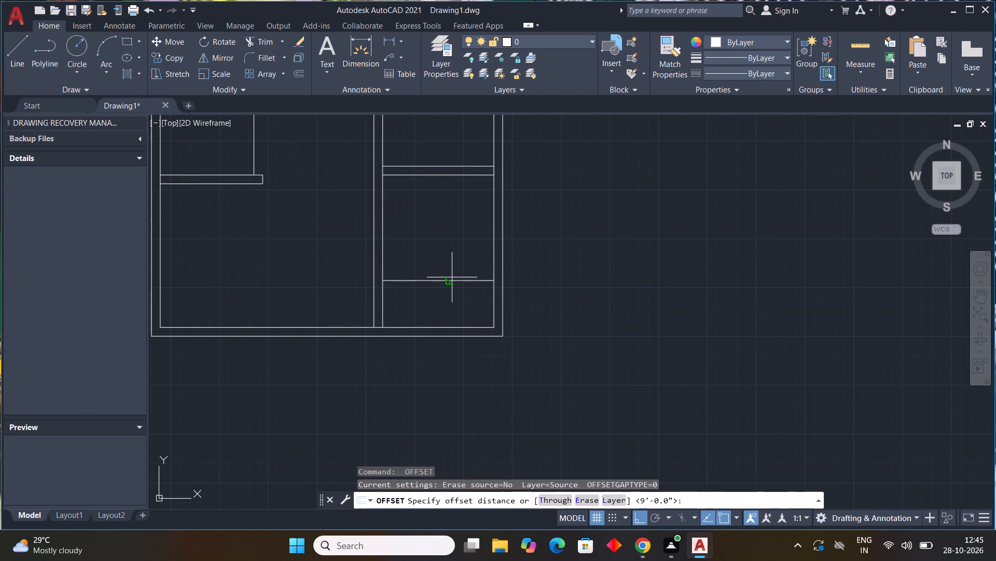
pyautogui.press('9')
pyautogui.hotkey('shift', '"')
pyautogui.press('Return')
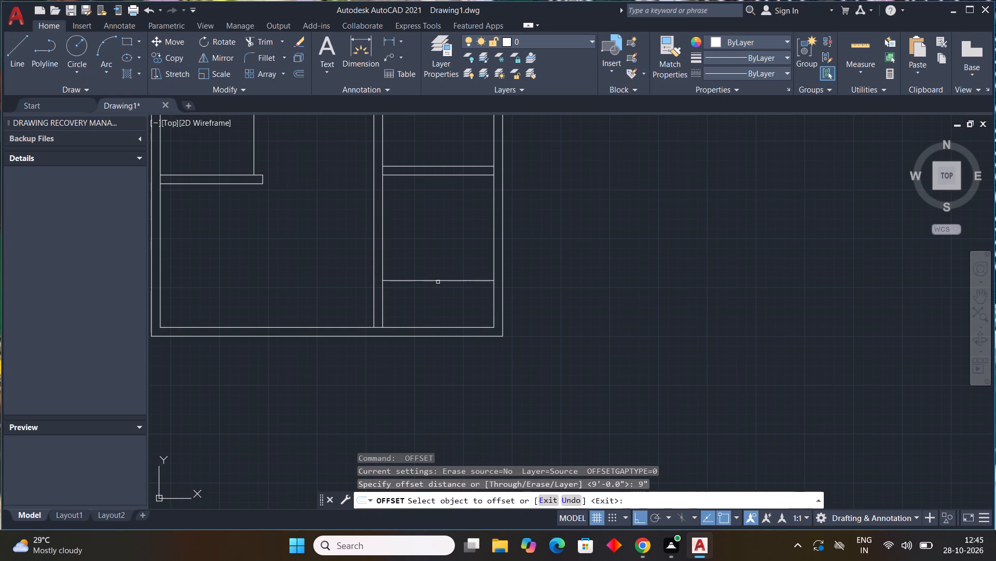
pyautogui.click(436, 280)
pyautogui.click(437, 294)
pyautogui.press('Escape')
pyautogui.press('Escape')
pyautogui.press('Escape')
pyautogui.press('Escape')
pyautogui.press('Escape')
pyautogui.press('Escape')
pyautogui.press('Escape')
pyautogui.press('Escape')
pyautogui.press('Escape')
pyautogui.press('Escape')
pyautogui.press('Escape')
pyautogui.press('Escape')
pyautogui.press('Escape')
pyautogui.press('Escape')
pyautogui.press('Escape')
pyautogui.press('Escape')
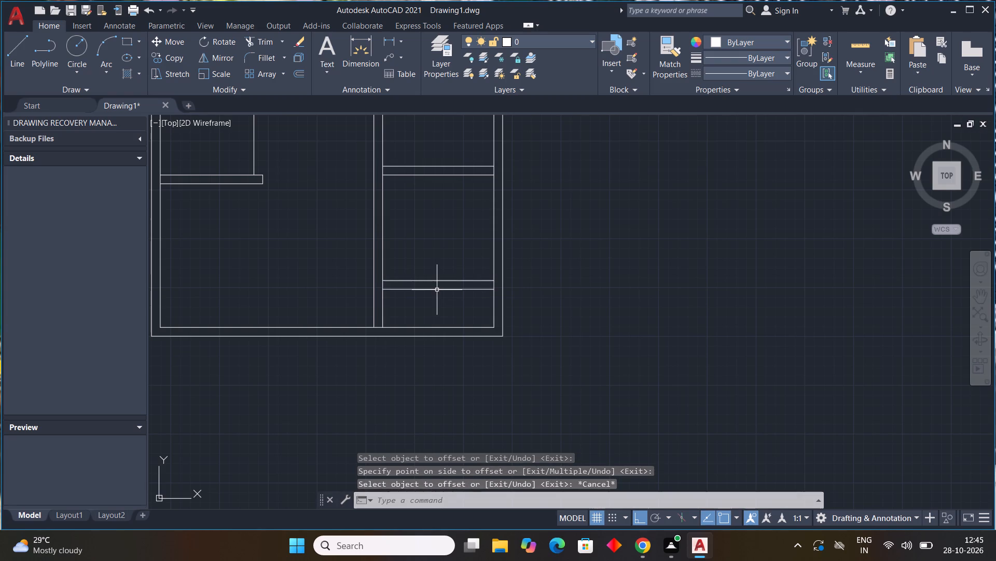
# Measure the clear distance between the third cross partition and the bottom wall's inner line using a temporary dimension.
pyautogui.moveTo(444, 288); pyautogui.dragTo(496, 269, button='middle')
pyautogui.scroll(-1, 493, 264)
pyautogui.click(355, 59)
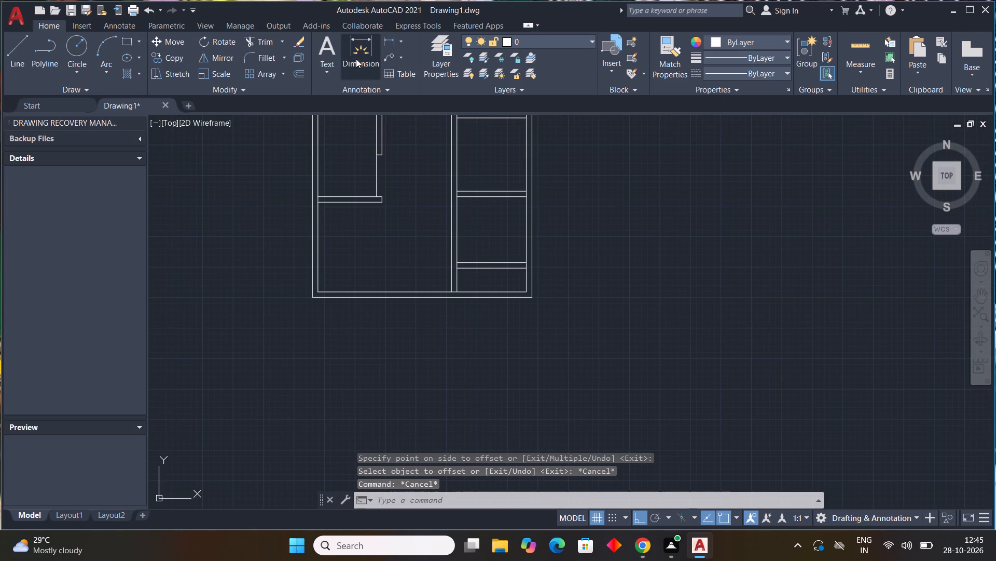
pyautogui.scroll(4, 469, 288)
pyautogui.press('Escape')
pyautogui.press('Escape')
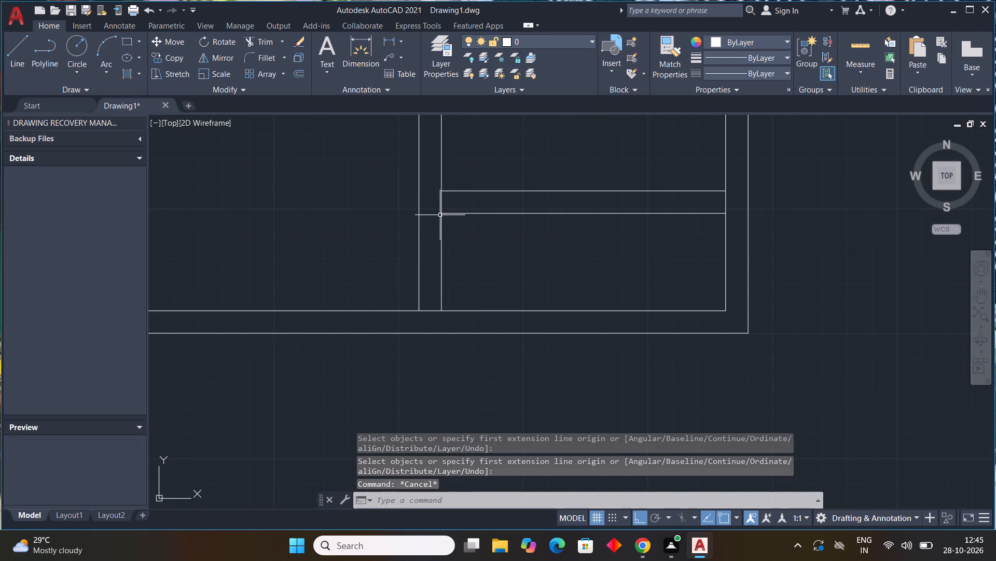
pyautogui.press('Escape')
pyautogui.press('Escape')
pyautogui.press('Escape')
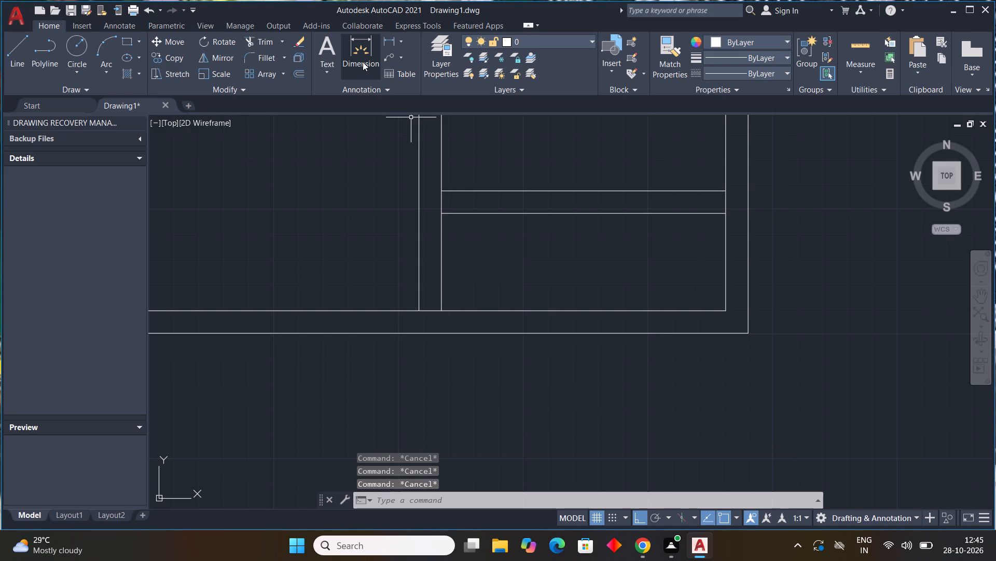
pyautogui.click(363, 62)
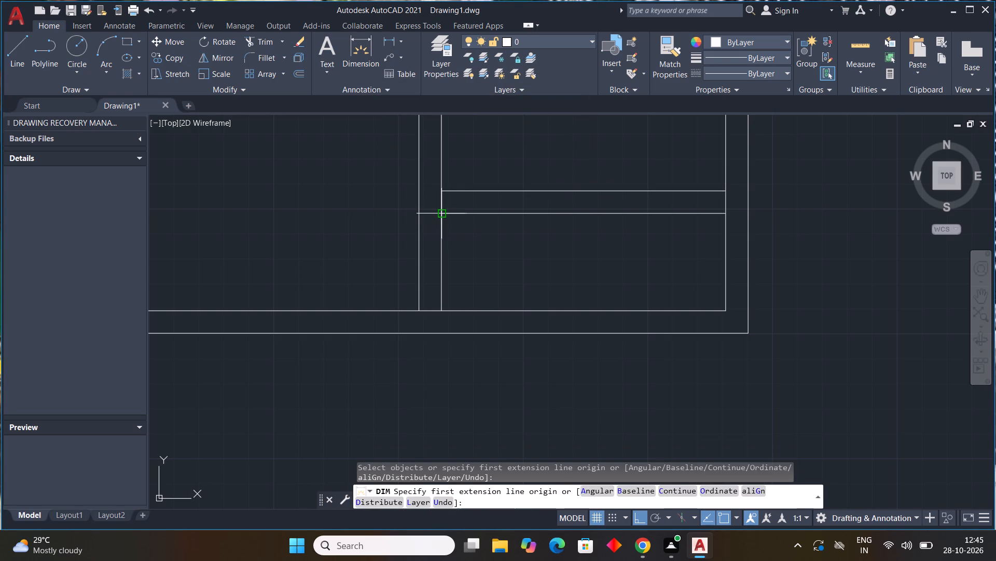
pyautogui.moveTo(440, 215); pyautogui.dragTo(440, 220)
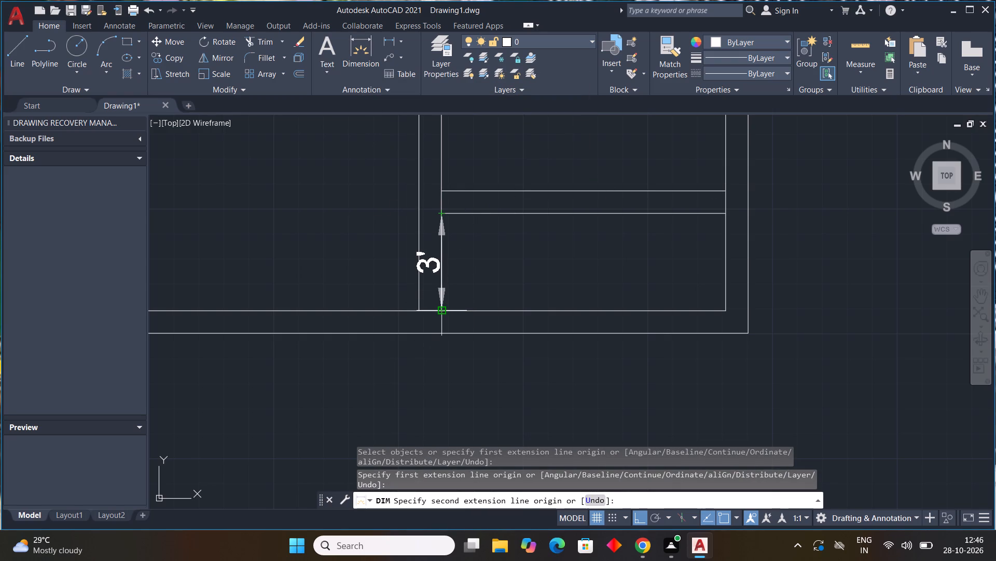
pyautogui.press('Escape')
pyautogui.press('Escape')
# Measure the clear width of the right-hand bay along the third cross partition using a temporary dimension.
pyautogui.scroll(-2, 453, 285)
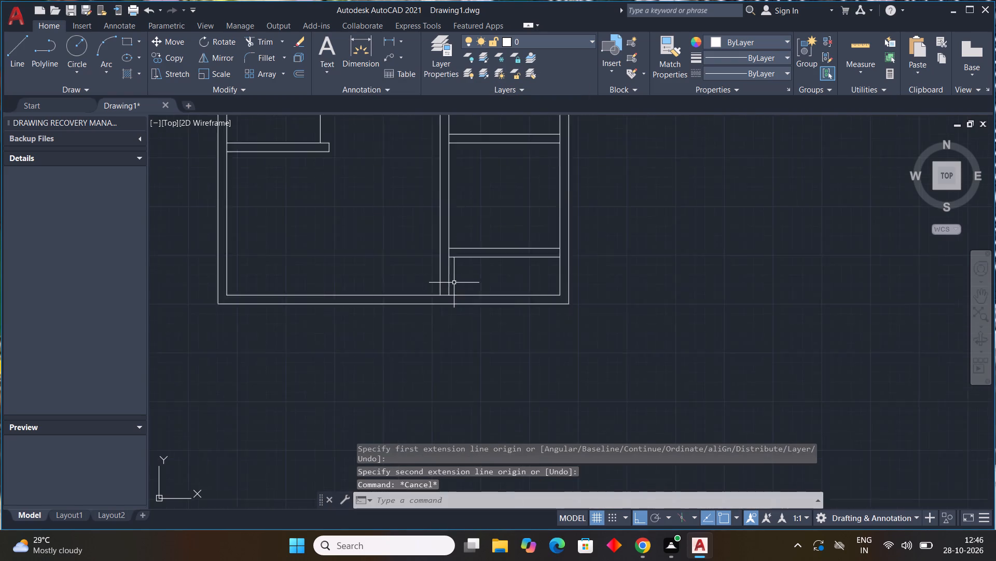
pyautogui.scroll(-1, 454, 283)
pyautogui.click(349, 45)
pyautogui.scroll(3, 464, 289)
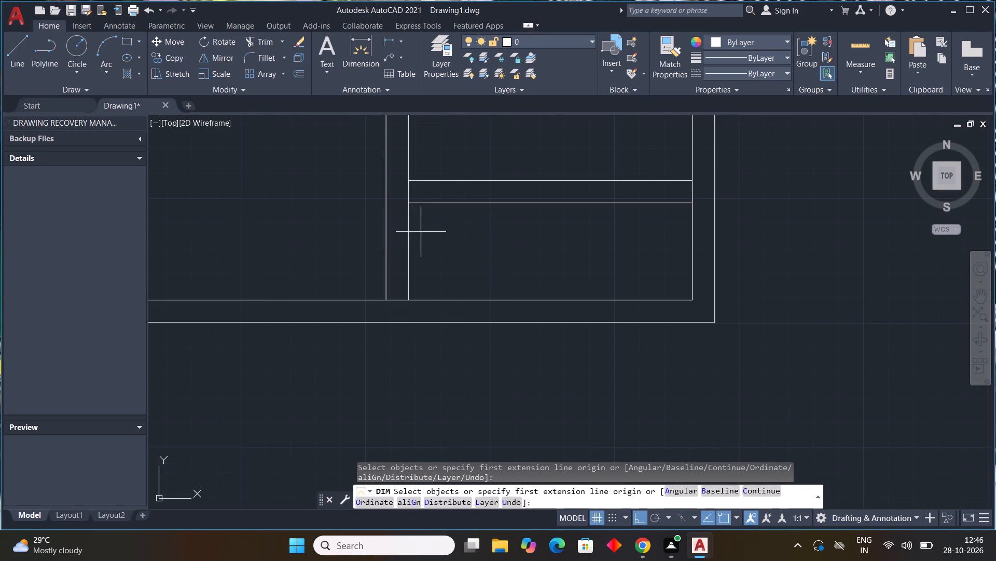
pyautogui.click(410, 205)
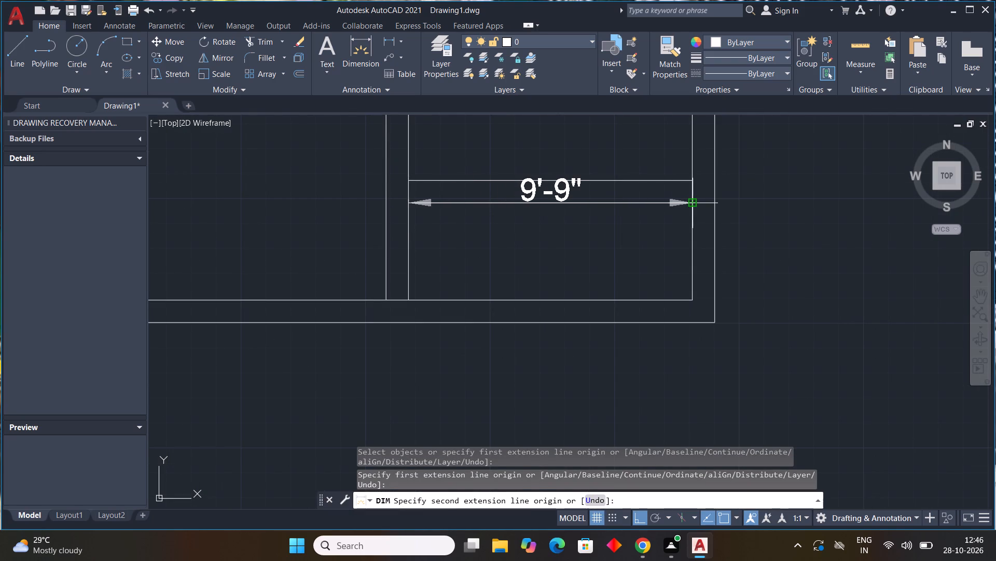
pyautogui.press('Escape')
pyautogui.press('Escape')
pyautogui.press('Escape')
pyautogui.press('Escape')
pyautogui.press('Escape')
pyautogui.scroll(-3, 703, 259)
pyautogui.moveTo(576, 203); pyautogui.dragTo(519, 306, button='middle')
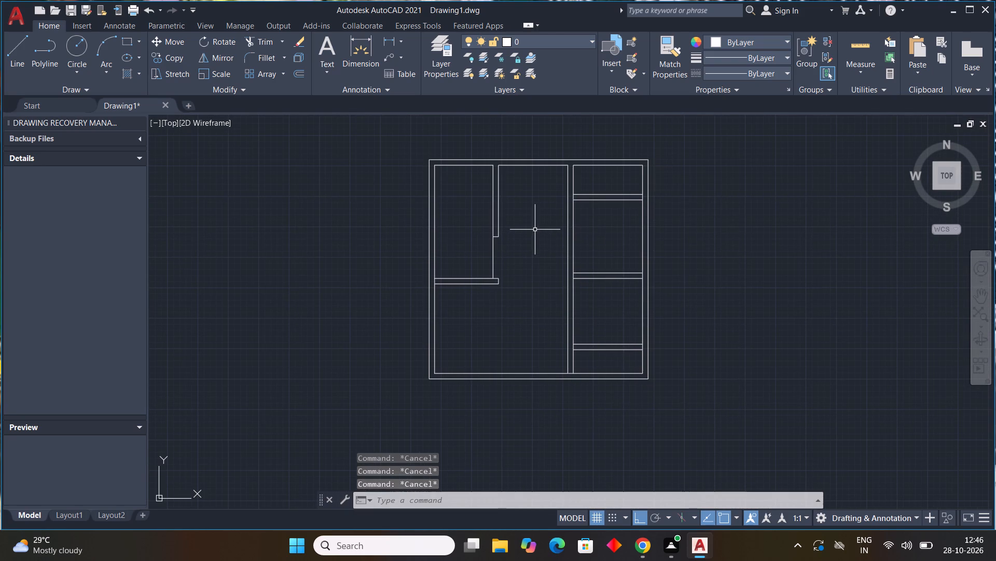
# Offset the top wall's inner line in the middle bay 21'6" downward.
pyautogui.press('Escape')
pyautogui.press('Escape')
pyautogui.press('Escape')
pyautogui.write('off')
pyautogui.press('space')
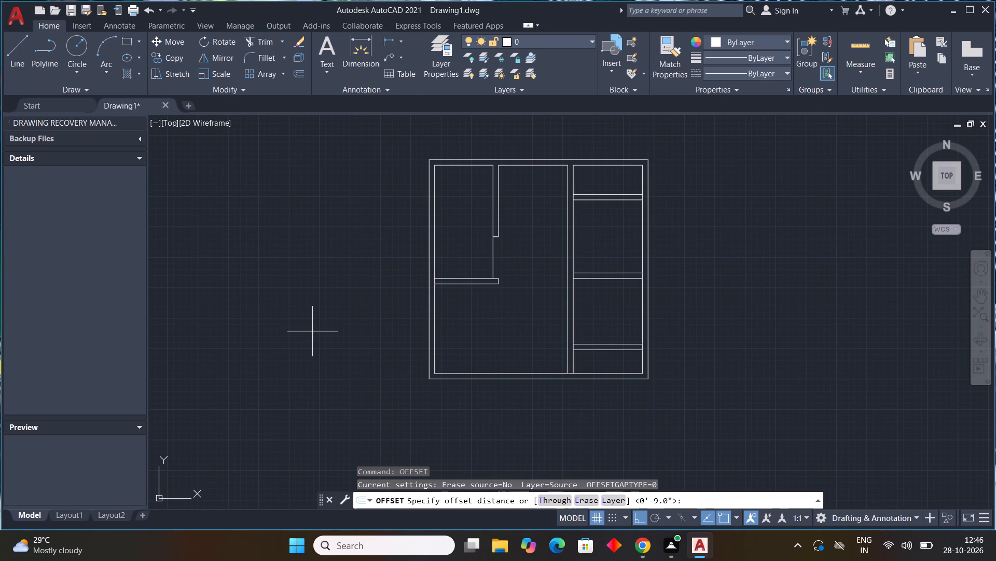
pyautogui.write('21')
pyautogui.write("'6")
pyautogui.hotkey('shift', '"')
pyautogui.press('Return')
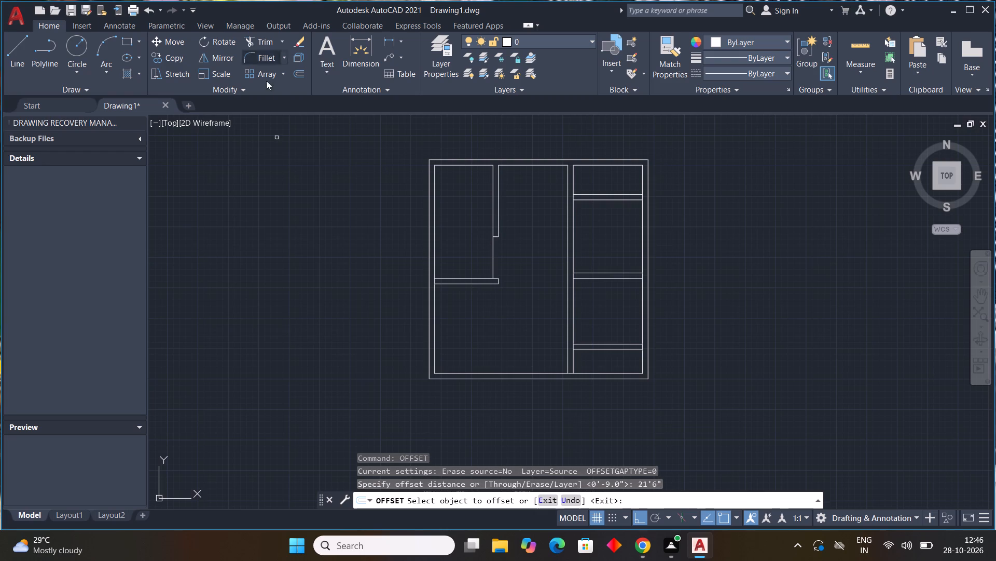
pyautogui.click(529, 164)
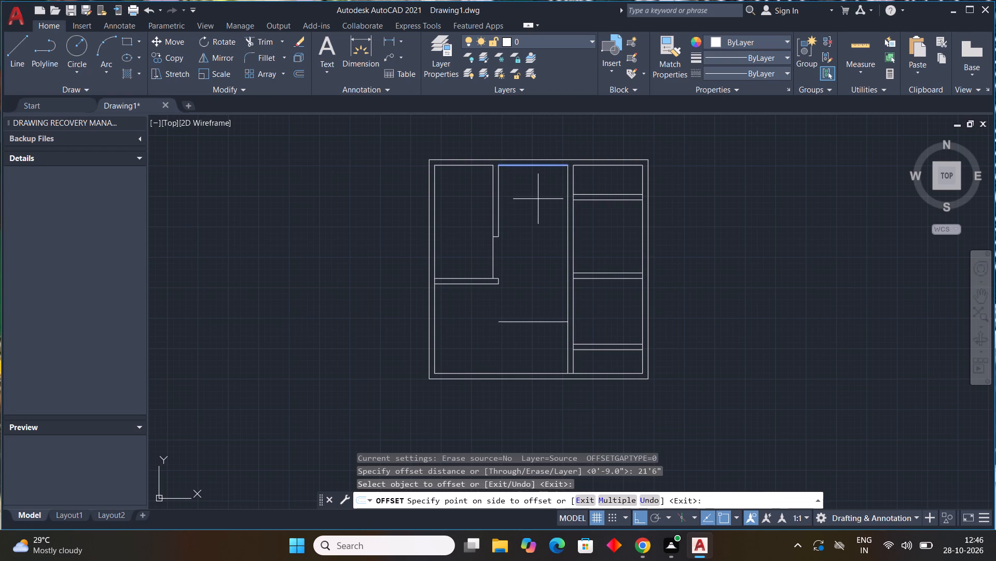
pyautogui.click(541, 217)
pyautogui.press('Escape')
pyautogui.press('Escape')
pyautogui.press('Escape')
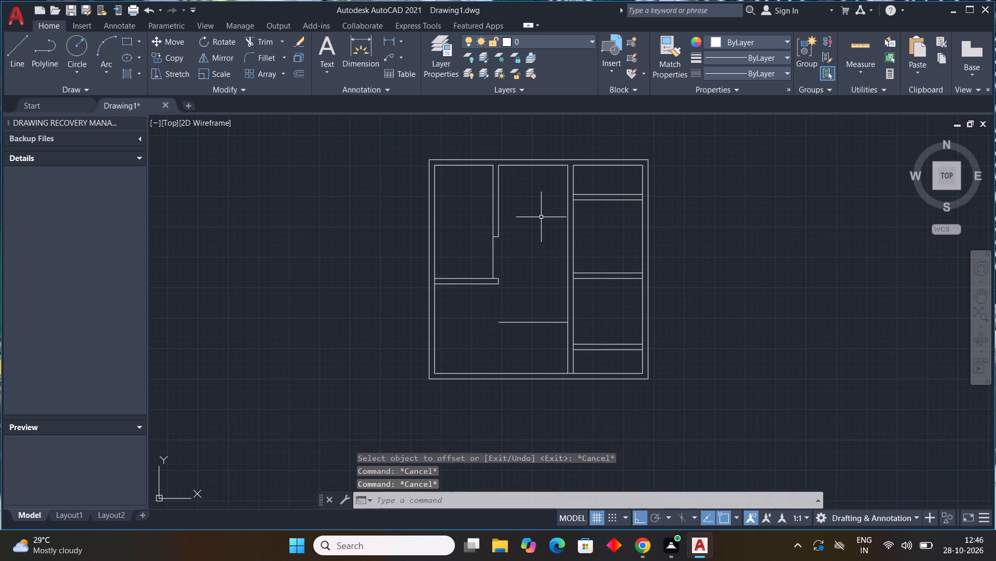
pyautogui.press('Escape')
pyautogui.press('Escape')
pyautogui.press('Escape')
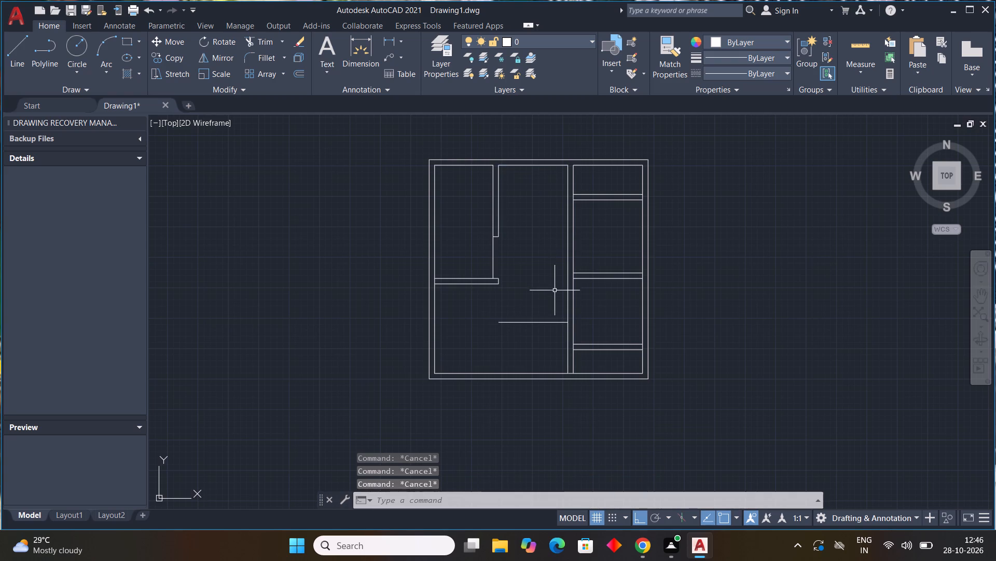
# Offset the new horizontal line in the middle bay 9" downward to form the partition's thickness.
pyautogui.scroll(2, 548, 346)
pyautogui.press('Escape')
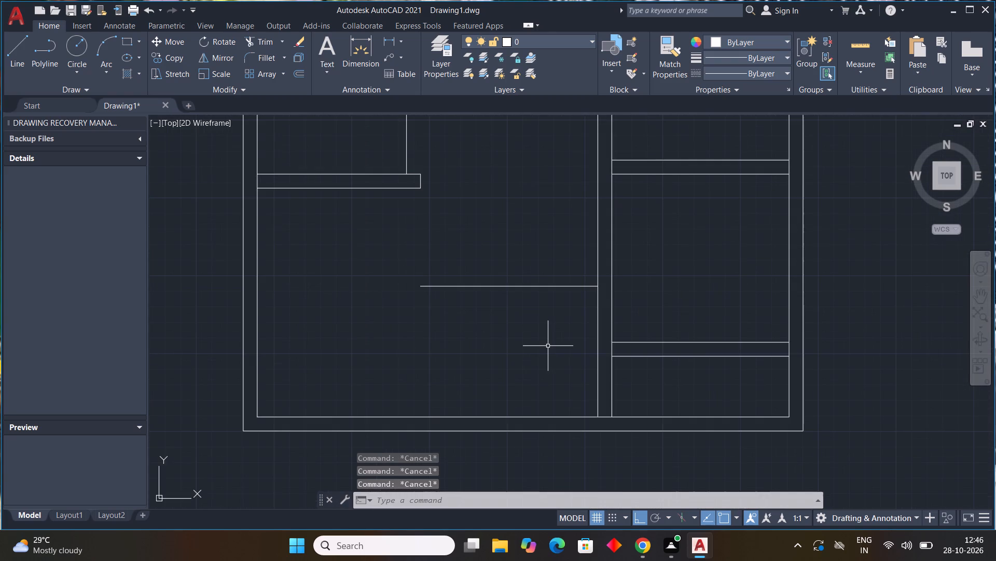
pyautogui.press('space')
pyautogui.write('9"')
pyautogui.press('Return')
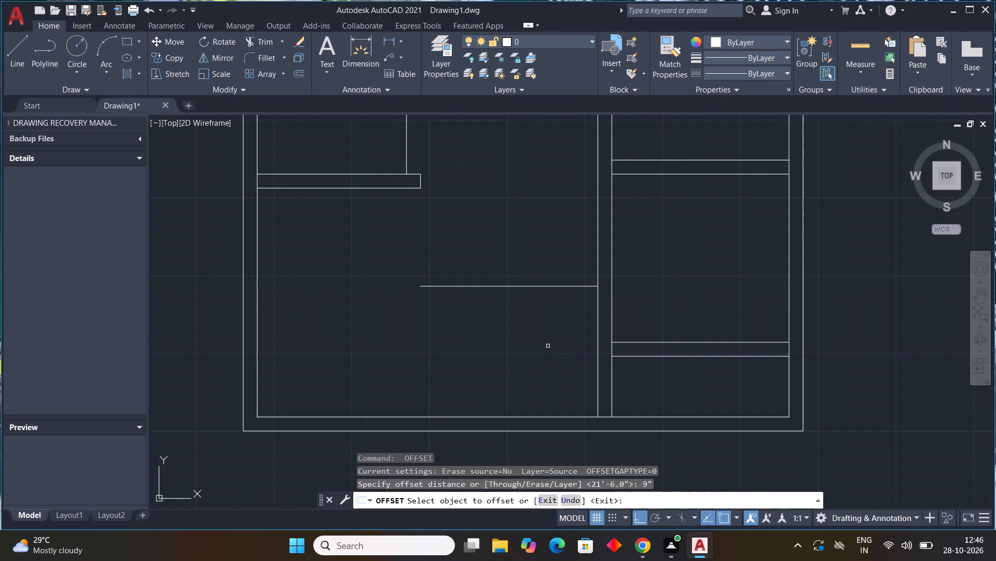
pyautogui.click(512, 284)
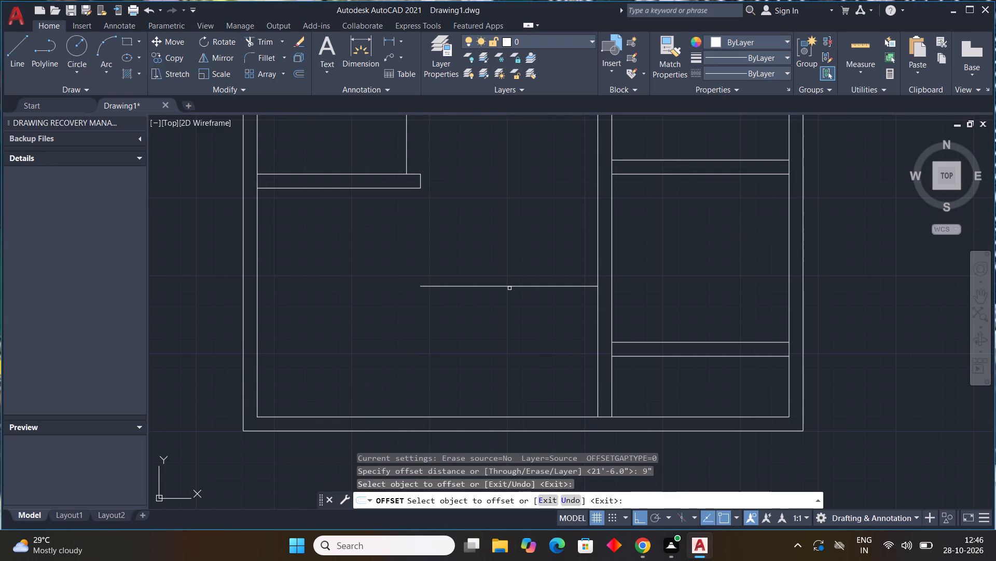
pyautogui.moveTo(509, 288); pyautogui.dragTo(506, 303)
pyautogui.click(502, 313)
pyautogui.scroll(-3, 504, 309)
pyautogui.scroll(4, 503, 296)
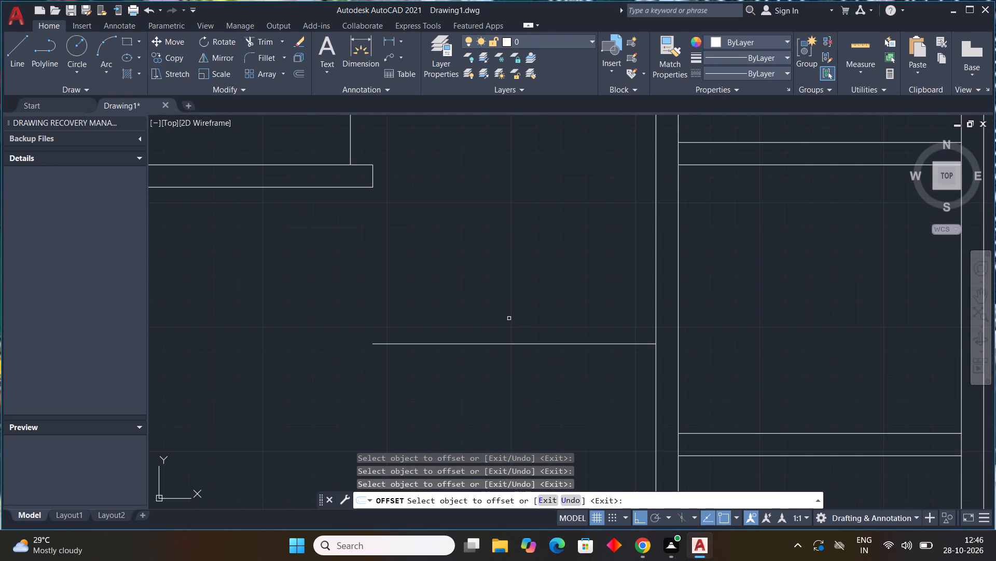
pyautogui.click(513, 345)
pyautogui.moveTo(517, 370); pyautogui.dragTo(517, 364)
pyautogui.scroll(-3, 519, 355)
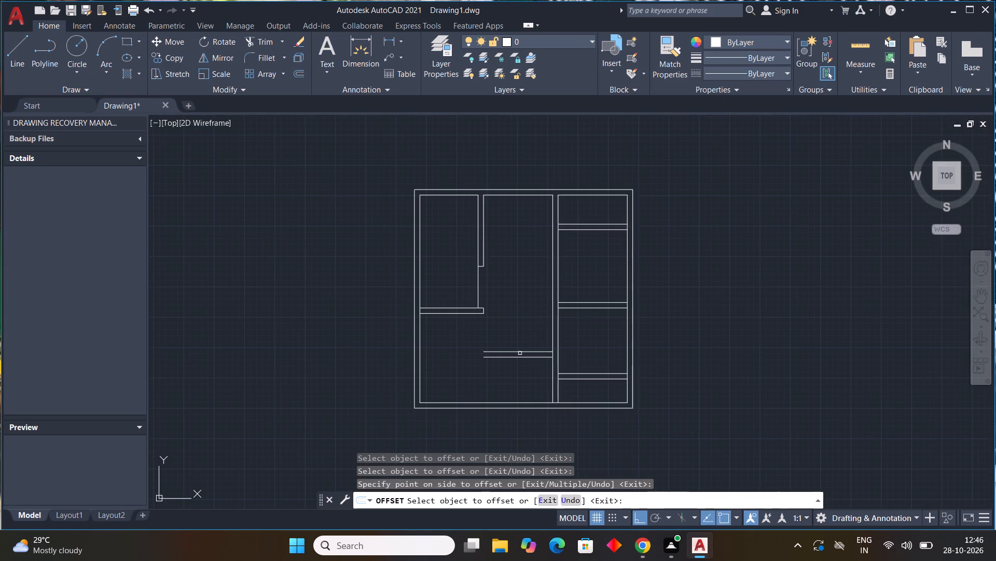
pyautogui.moveTo(542, 365); pyautogui.dragTo(509, 314, button='middle')
pyautogui.press('Escape')
pyautogui.press('Escape')
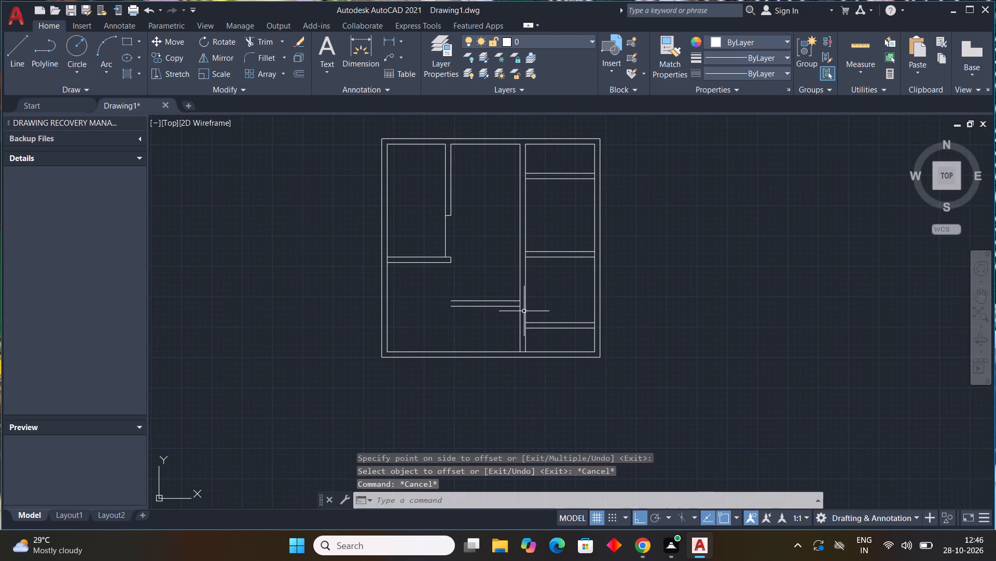
pyautogui.press('Escape')
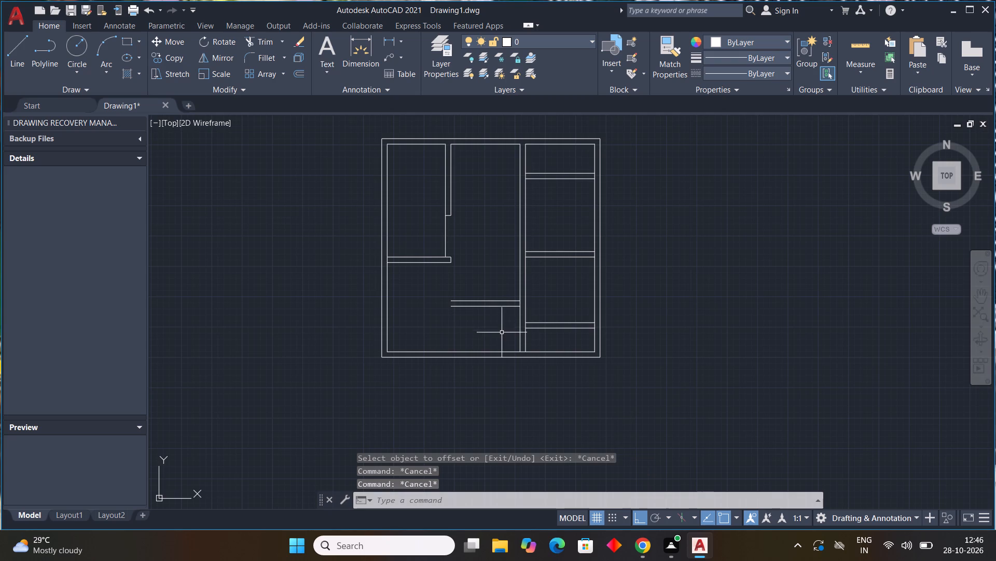
pyautogui.press('Escape')
pyautogui.press('Escape')
pyautogui.press('Escape')
pyautogui.press('Escape')
pyautogui.press('Escape')
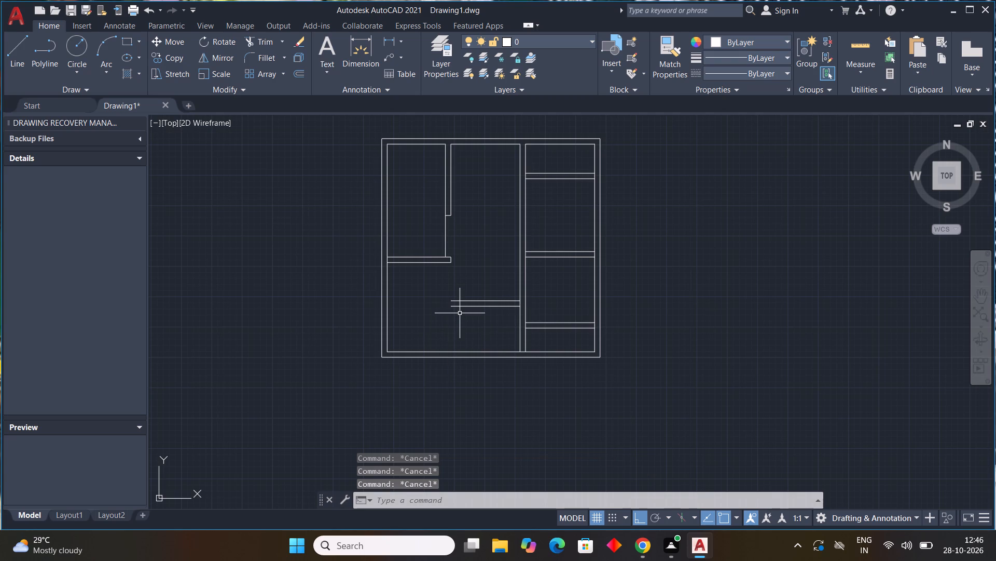
# Extend the middle-bay partition 2'6" to the left with lines, closing its free end and rejoining the lower line.
pyautogui.write('l')
pyautogui.press('space')
pyautogui.scroll(3, 450, 304)
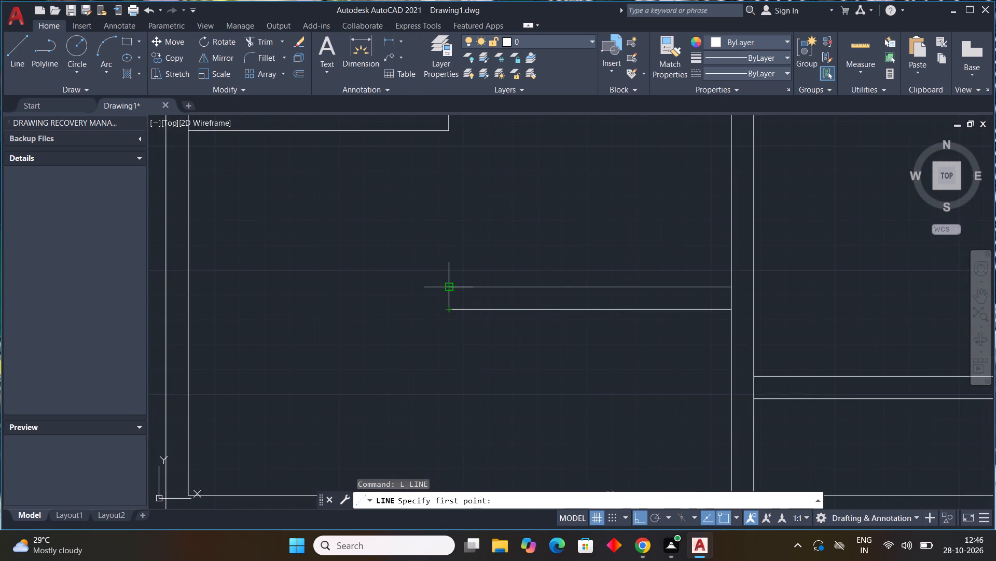
pyautogui.moveTo(448, 284); pyautogui.dragTo(436, 287)
pyautogui.scroll(-2, 383, 288)
pyautogui.moveTo(383, 288); pyautogui.dragTo(426, 277, button='middle')
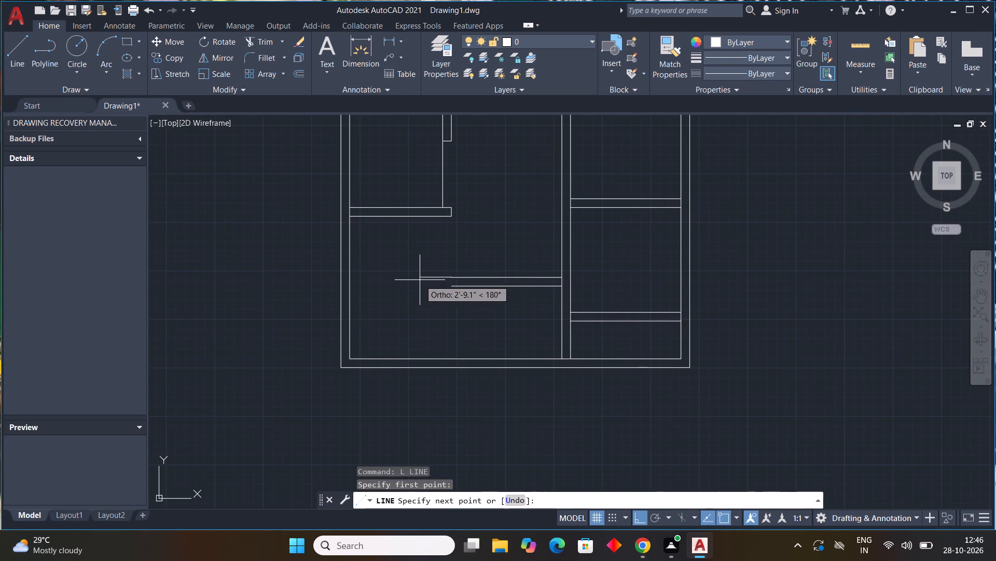
pyautogui.scroll(3, 423, 282)
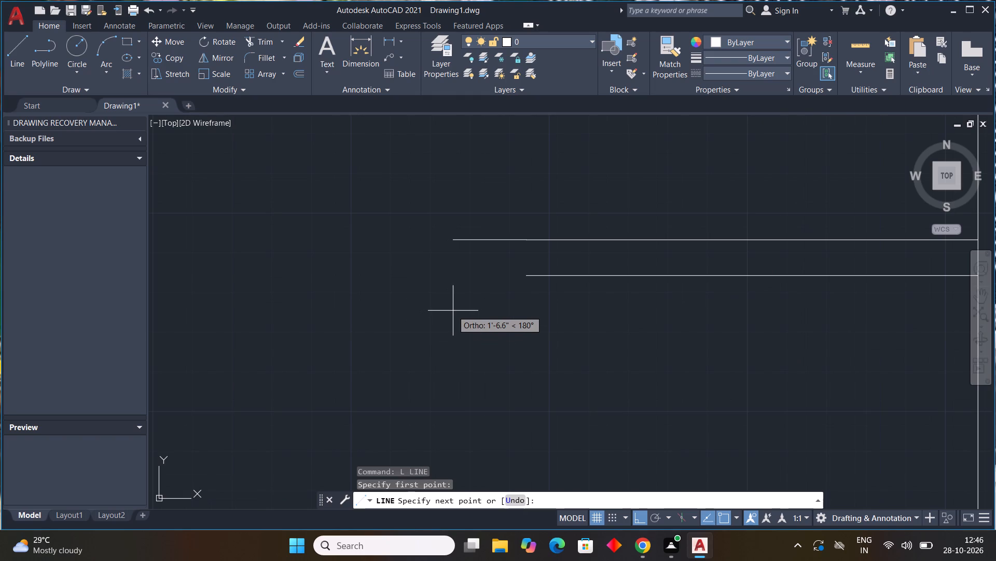
pyautogui.click(407, 245)
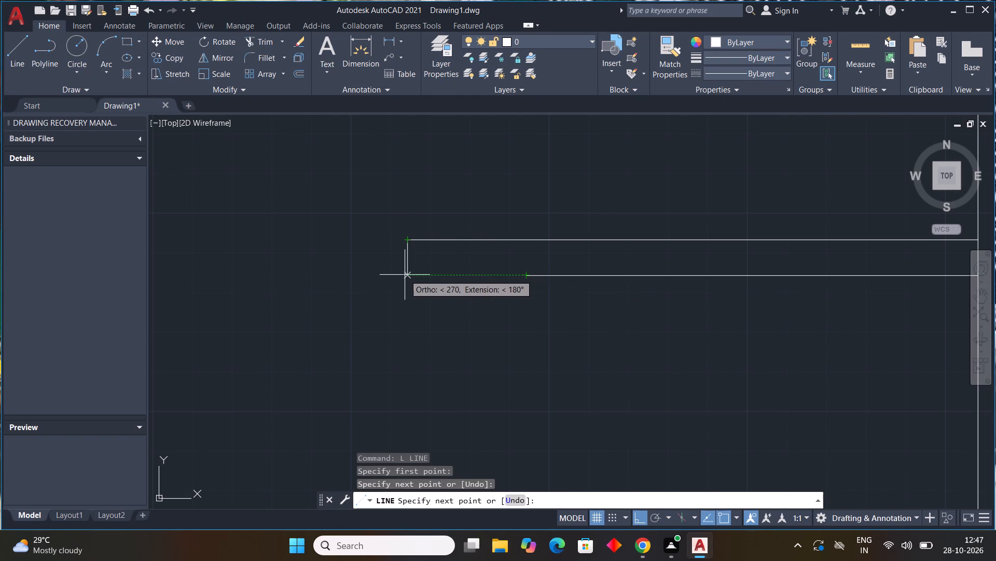
pyautogui.click(406, 275)
pyautogui.click(527, 274)
pyautogui.press('Escape')
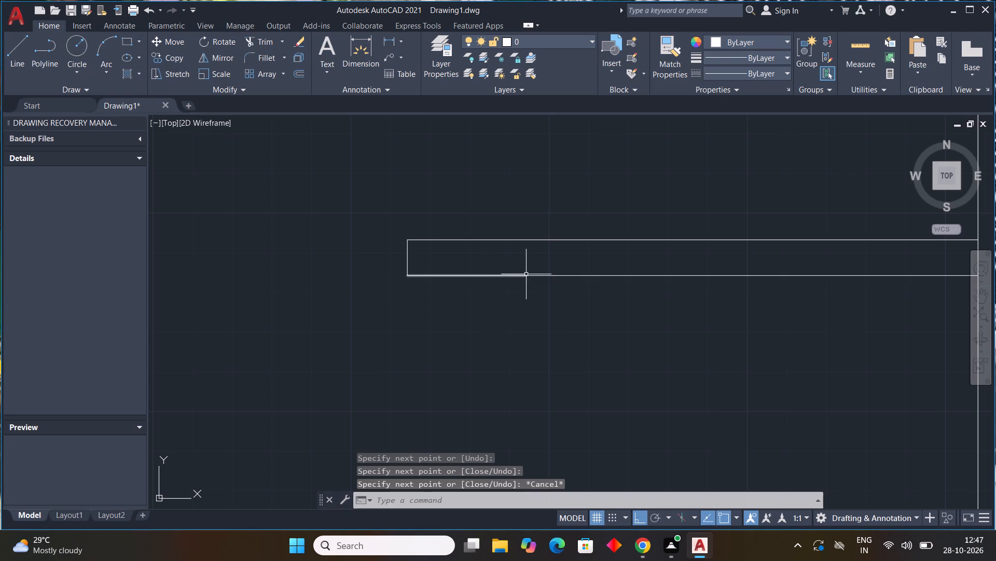
# Trim the wall lines crossing the middle-bay partition's junction and both ends of the third cross partition in the right-hand bay.
pyautogui.scroll(-4, 528, 274)
pyautogui.moveTo(565, 306); pyautogui.dragTo(450, 285, button='middle')
pyautogui.middleClick(449, 285)
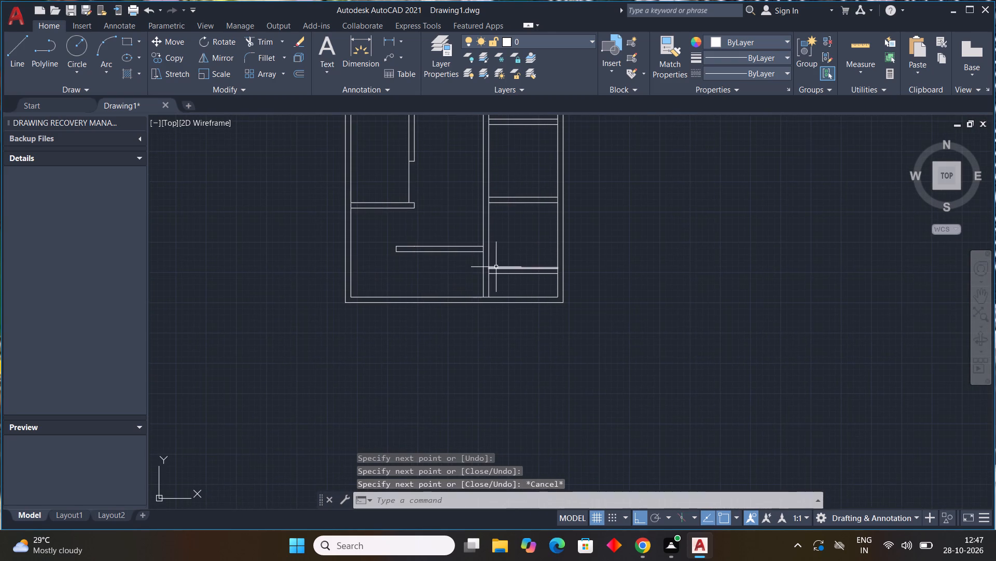
pyautogui.write('tr')
pyautogui.press('space')
pyautogui.scroll(3, 469, 253)
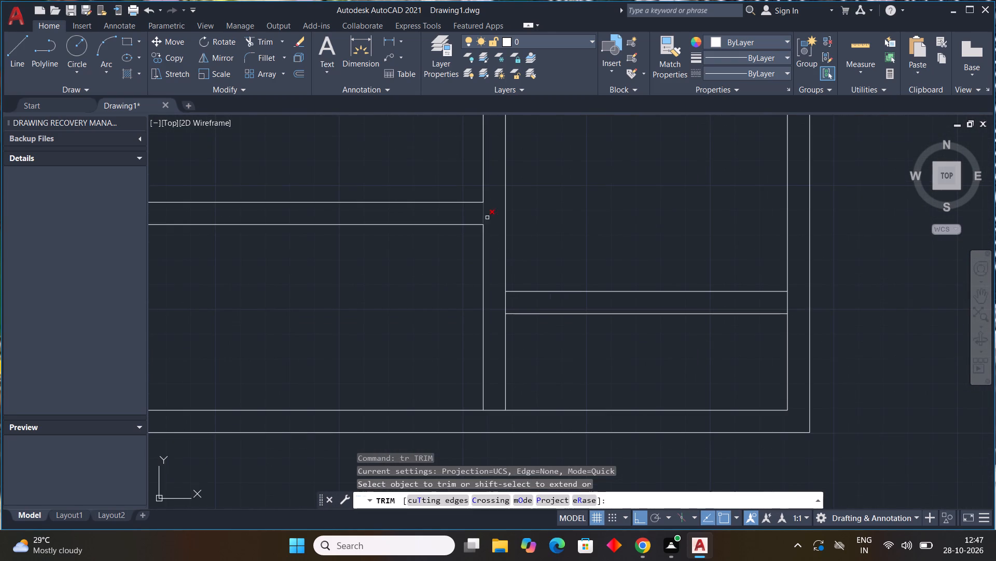
pyautogui.click(484, 216)
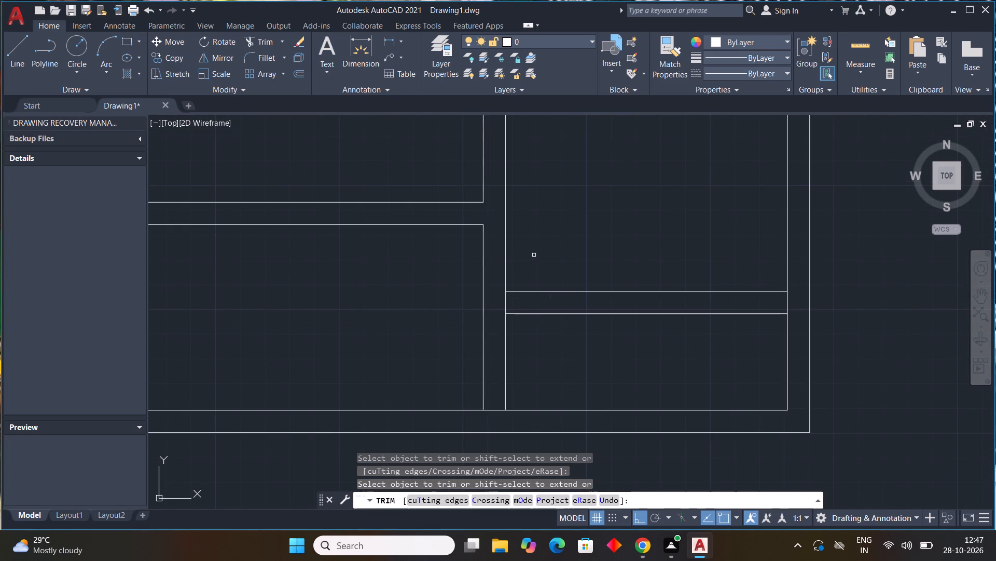
pyautogui.click(507, 300)
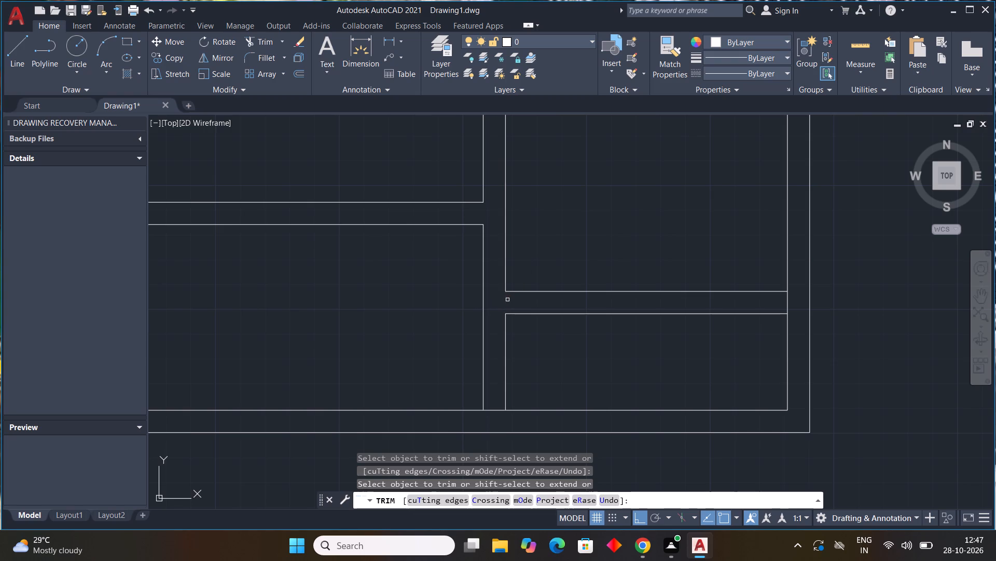
pyautogui.click(788, 305)
# Trim the wall lines crossing both ends of the second and first cross partitions in the right-hand bay.
pyautogui.scroll(-5, 863, 280)
pyautogui.moveTo(862, 263); pyautogui.dragTo(741, 314, button='middle')
pyautogui.middleClick(739, 313)
pyautogui.scroll(5, 715, 307)
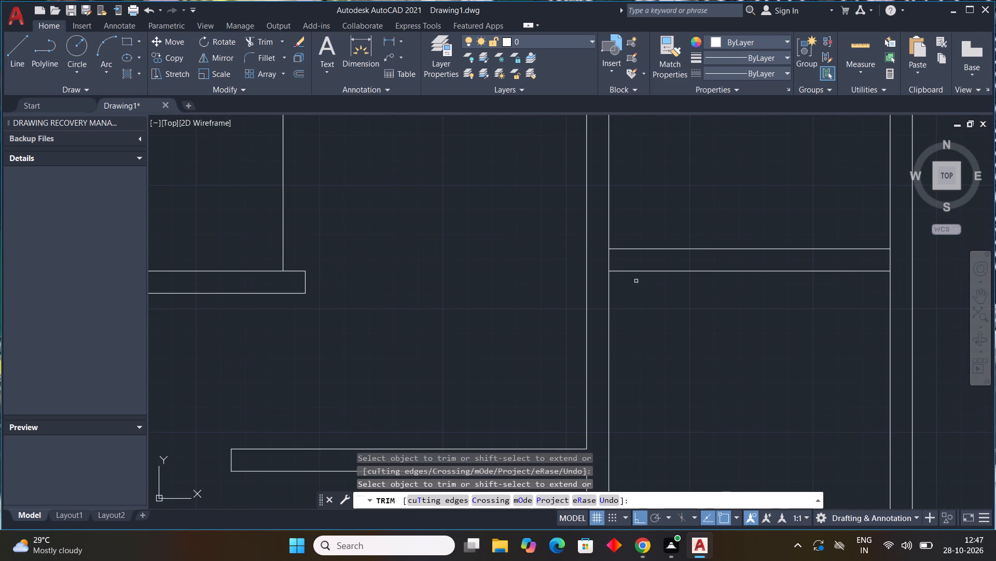
pyautogui.click(607, 262)
pyautogui.click(891, 262)
pyautogui.scroll(-4, 693, 238)
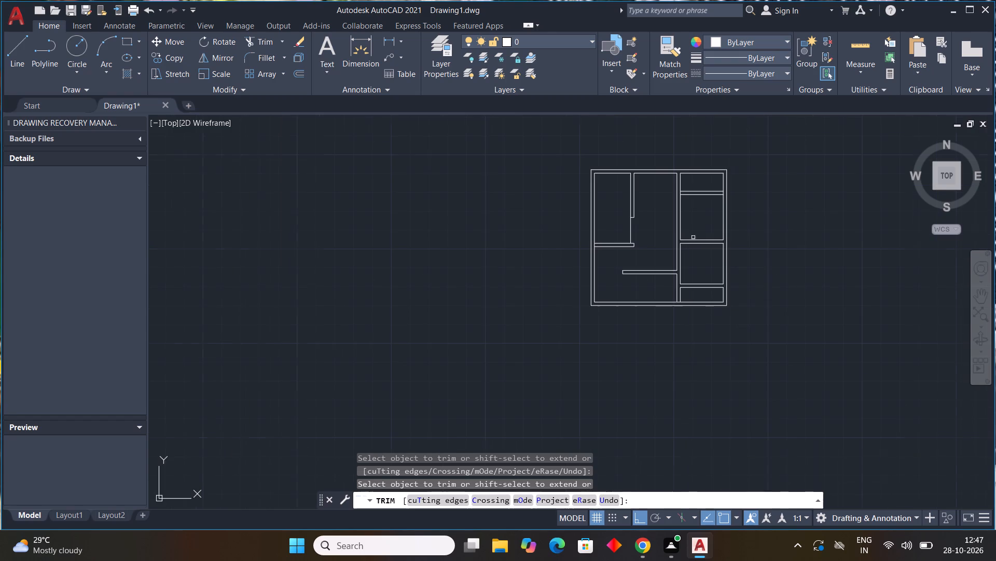
pyautogui.scroll(4, 698, 199)
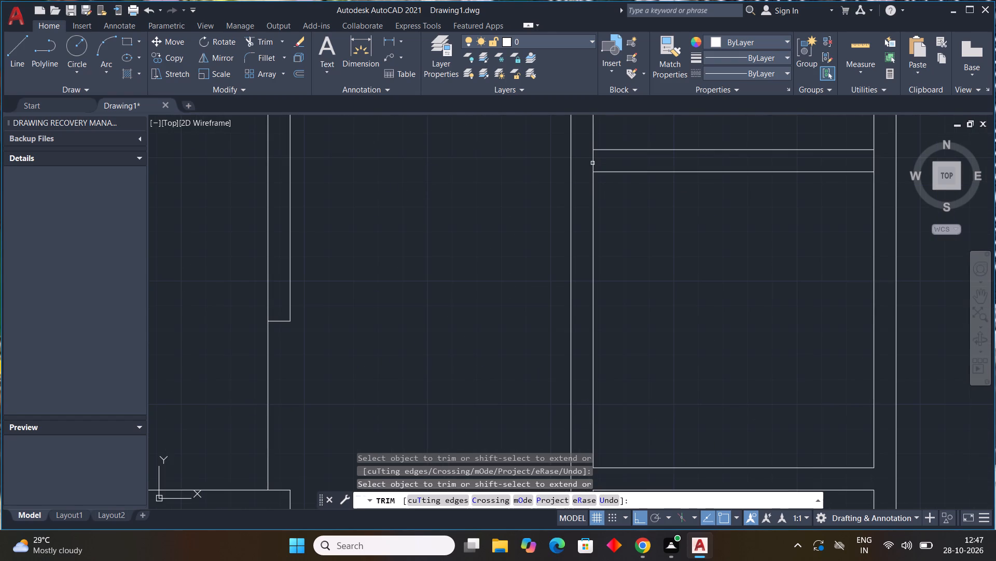
pyautogui.click(593, 162)
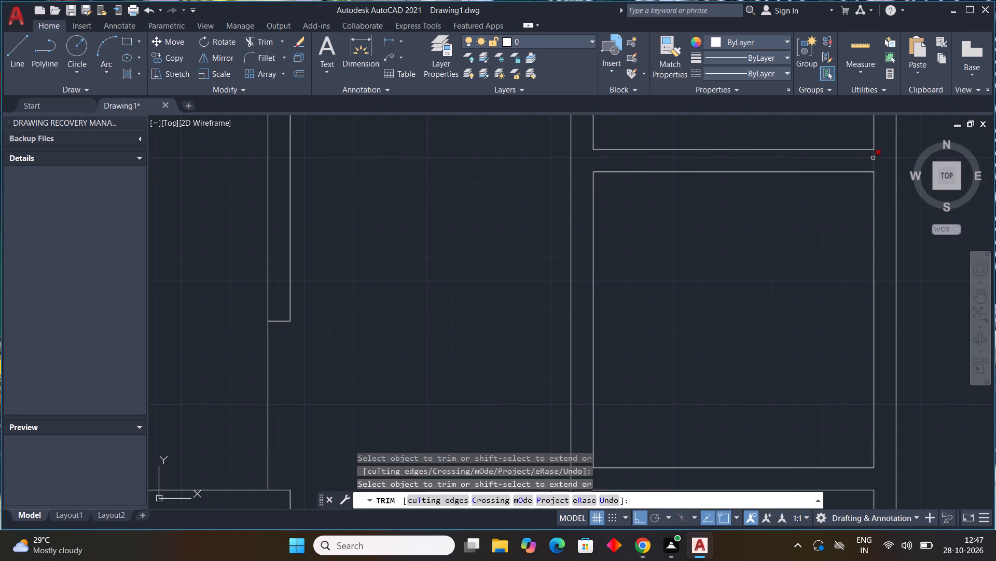
pyautogui.click(873, 157)
pyautogui.scroll(-4, 810, 239)
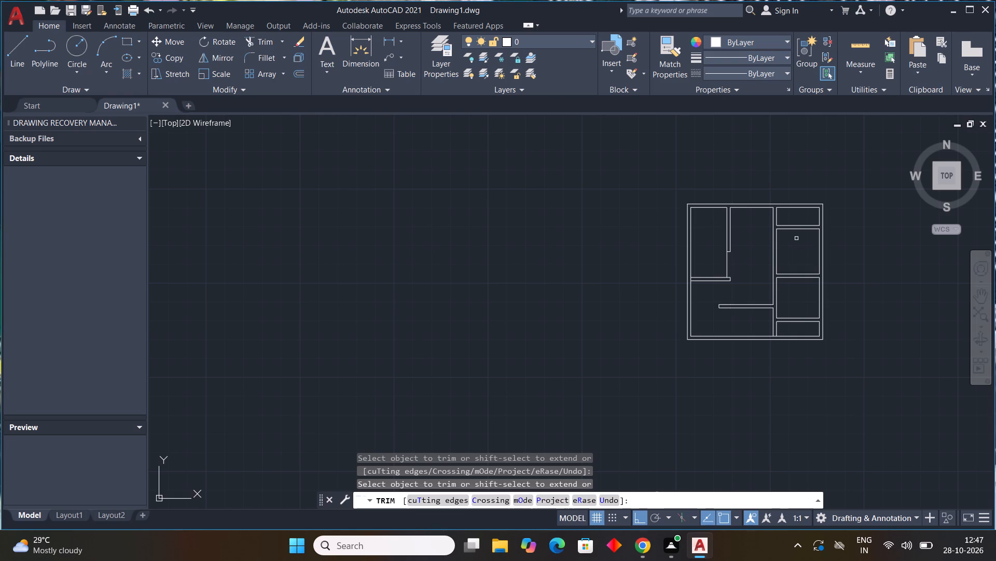
pyautogui.scroll(1, 766, 327)
pyautogui.moveTo(819, 297); pyautogui.dragTo(743, 275, button='middle')
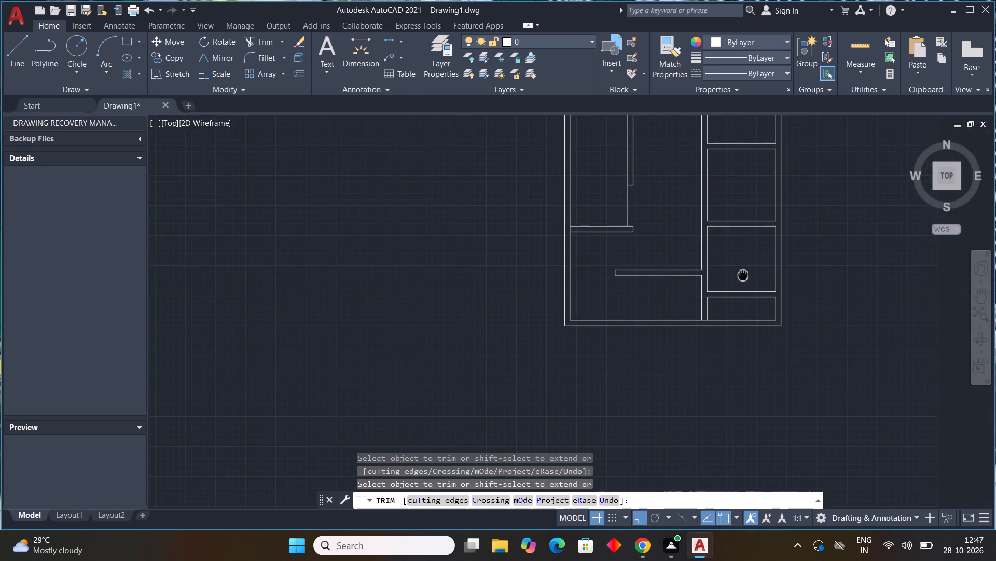
# Offset the middle-bay wall line below the horizontal partition 3' to the left as the first stair tread line.
pyautogui.moveTo(743, 275); pyautogui.dragTo(743, 273, button='middle')
pyautogui.press('Escape')
pyautogui.press('Escape')
pyautogui.press('Escape')
pyautogui.press('Escape')
pyautogui.press('Escape')
pyautogui.press('Escape')
pyautogui.press('Escape')
pyautogui.press('Escape')
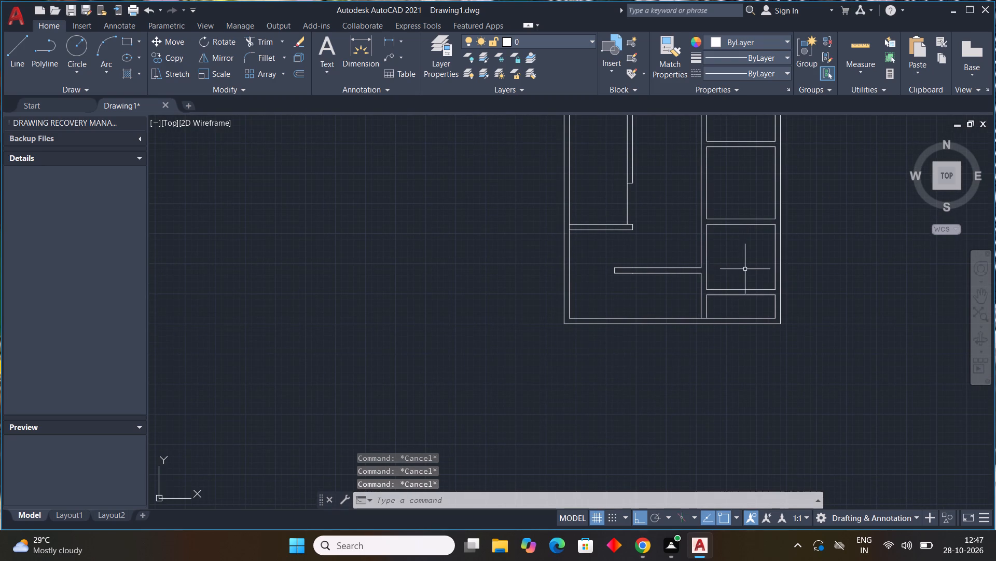
pyautogui.press('o')
pyautogui.write('ff')
pyautogui.press('space')
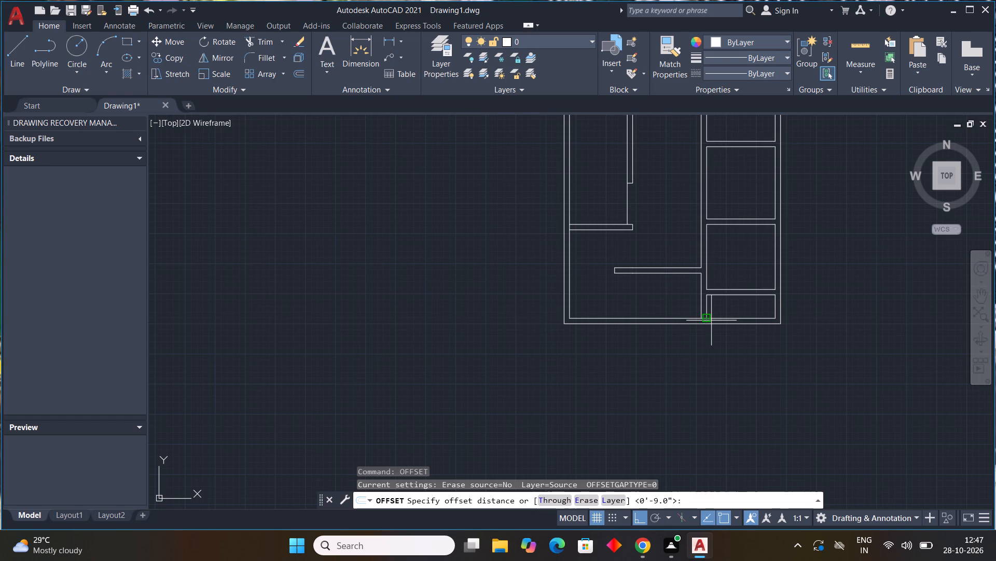
pyautogui.write("3'")
pyautogui.press('Return')
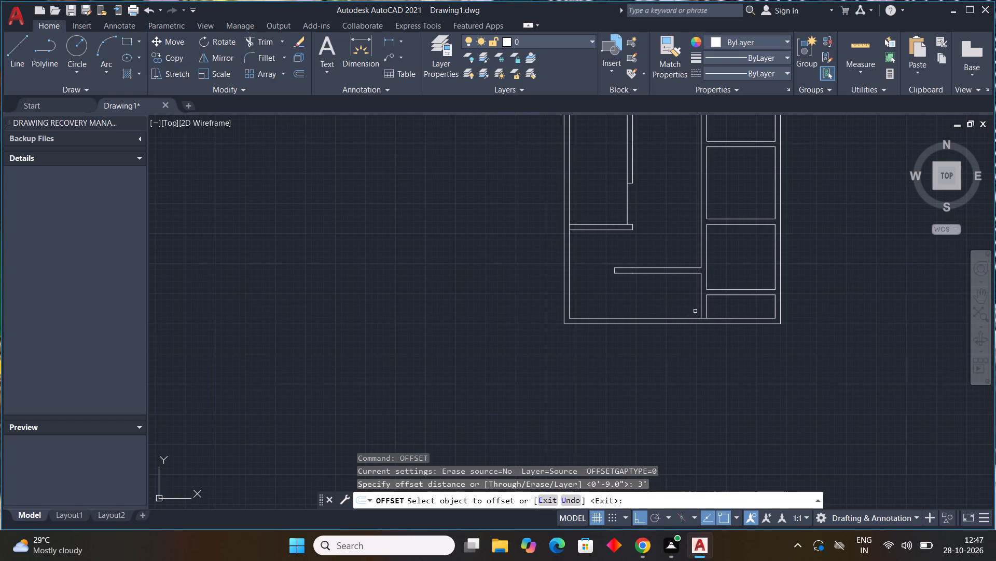
pyautogui.click(700, 306)
pyautogui.click(670, 309)
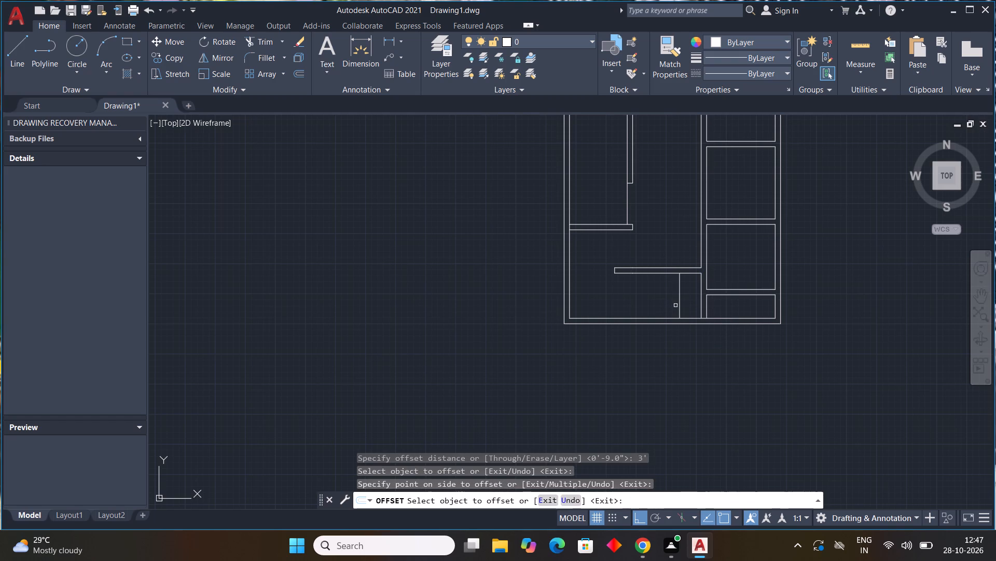
pyautogui.press('Escape')
pyautogui.press('Escape')
pyautogui.press('Escape')
pyautogui.press('Escape')
pyautogui.press('Escape')
pyautogui.press('Escape')
pyautogui.press('Escape')
pyautogui.press('Escape')
pyautogui.press('Escape')
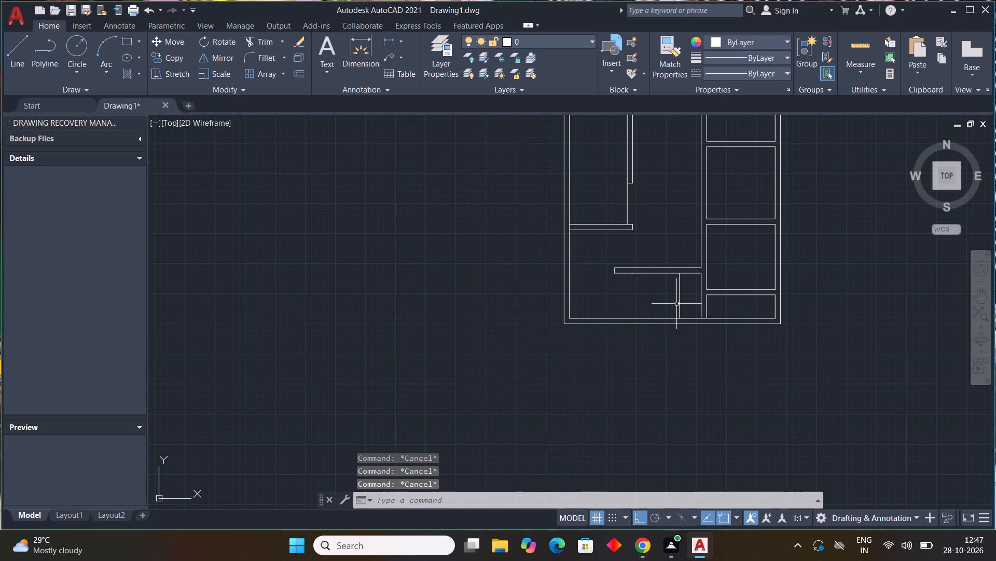
# Offset the new tread line 1' to the left five times in succession, each from the latest copy.
pyautogui.press('space')
pyautogui.write("1'")
pyautogui.press('Return')
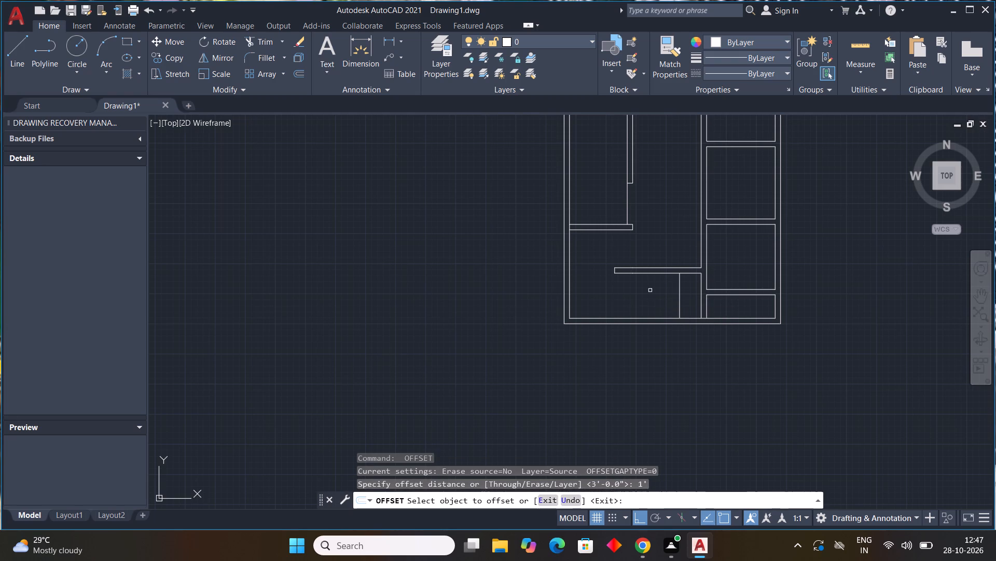
pyautogui.click(680, 288)
pyautogui.click(671, 286)
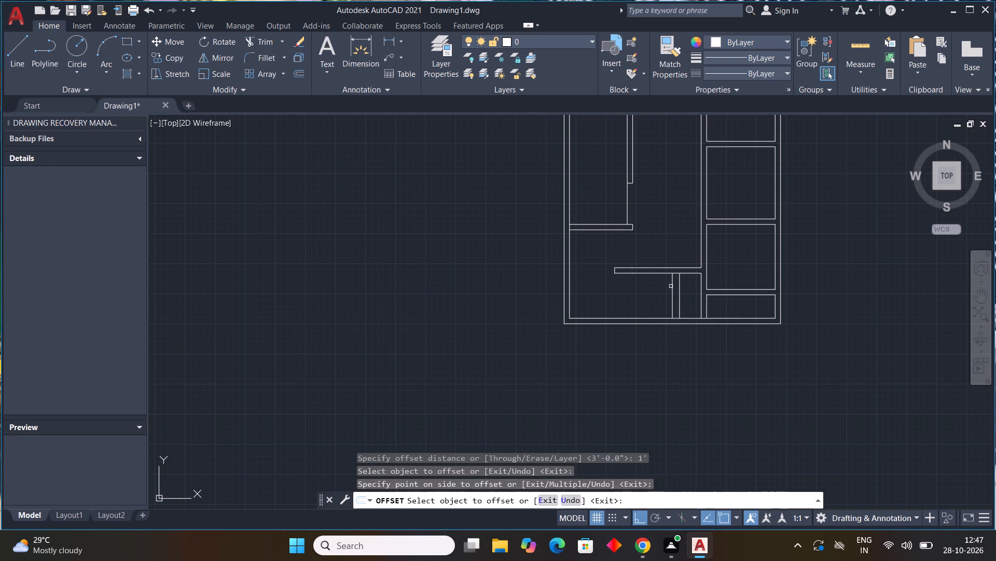
pyautogui.click(673, 284)
pyautogui.click(633, 286)
pyautogui.scroll(3, 674, 302)
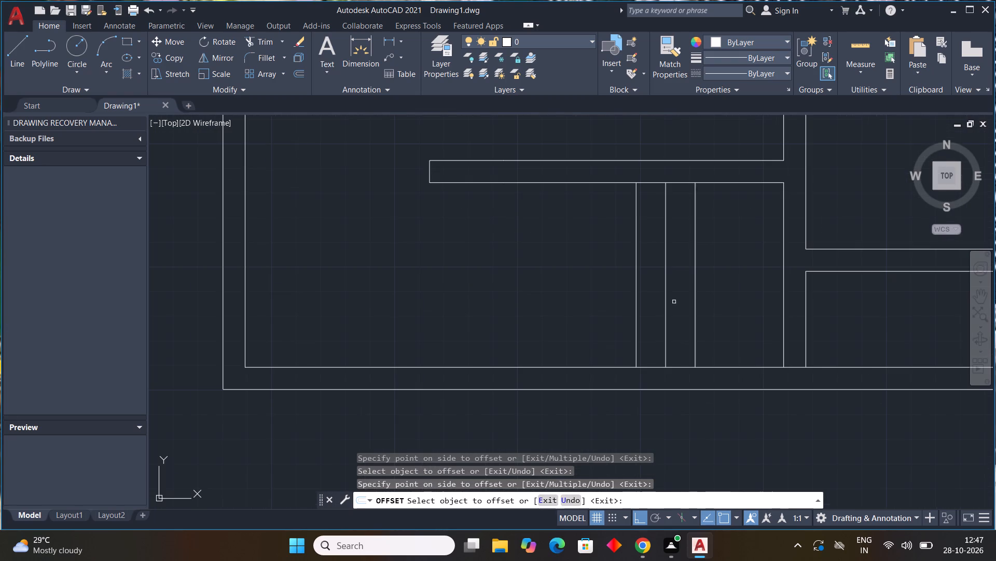
pyautogui.click(637, 282)
pyautogui.click(576, 296)
pyautogui.moveTo(606, 287); pyautogui.dragTo(568, 289)
pyautogui.click(534, 289)
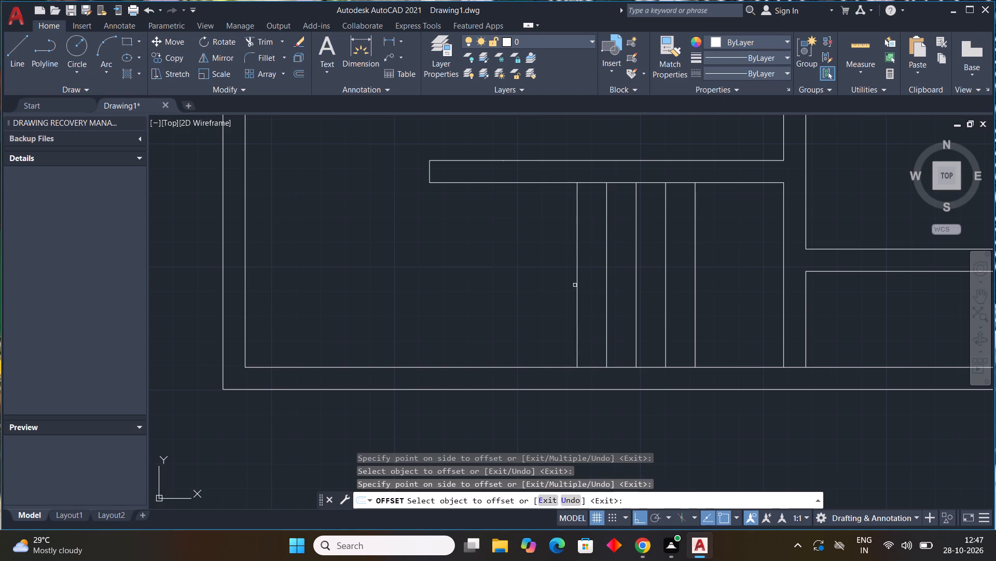
pyautogui.moveTo(578, 283); pyautogui.dragTo(551, 282)
pyautogui.click(506, 280)
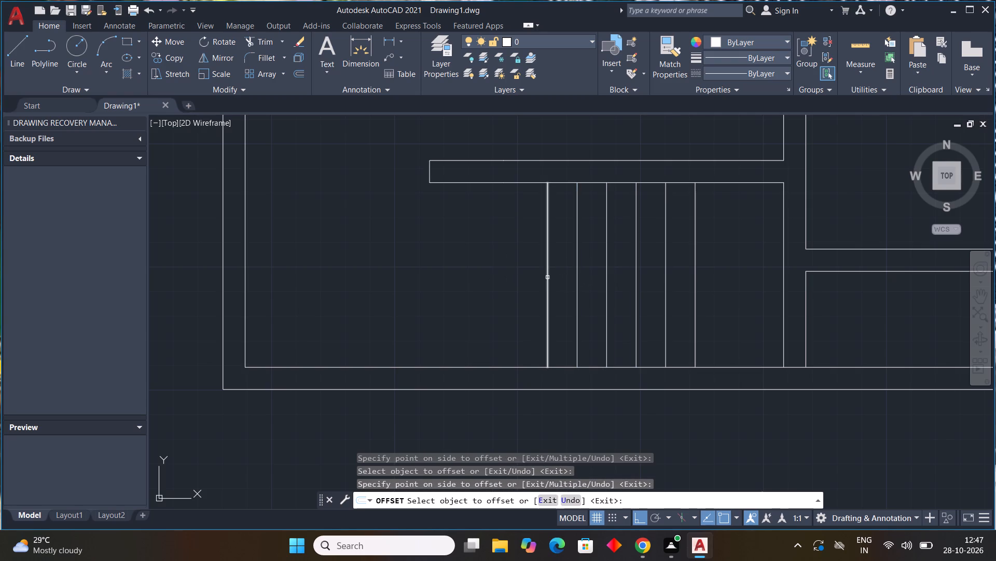
# Continue offsetting the latest tread line 1' to the left four more times, up to the partition's free end.
pyautogui.moveTo(547, 277); pyautogui.dragTo(517, 283)
pyautogui.moveTo(456, 286); pyautogui.dragTo(464, 288)
pyautogui.click(518, 284)
pyautogui.click(447, 289)
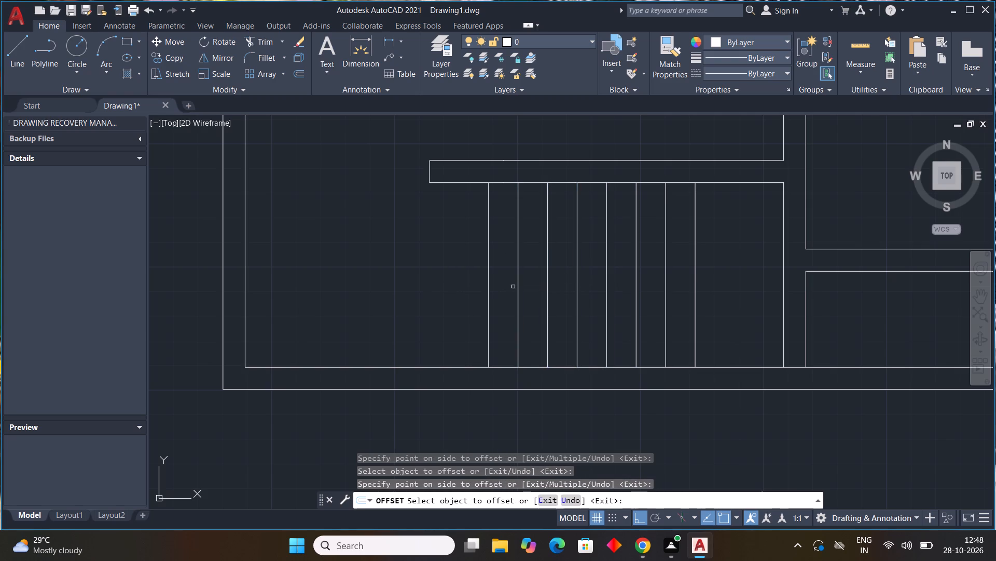
pyautogui.moveTo(489, 280); pyautogui.dragTo(481, 277)
pyautogui.moveTo(374, 267); pyautogui.dragTo(385, 269)
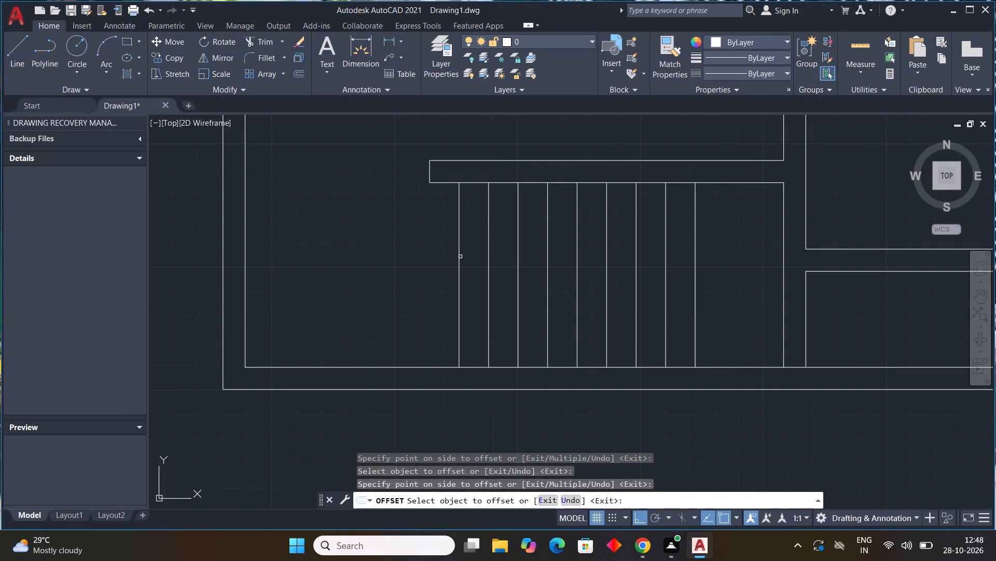
pyautogui.click(460, 256)
pyautogui.moveTo(367, 256); pyautogui.dragTo(385, 259)
pyautogui.press('Escape')
pyautogui.press('Escape')
pyautogui.press('Escape')
pyautogui.press('Escape')
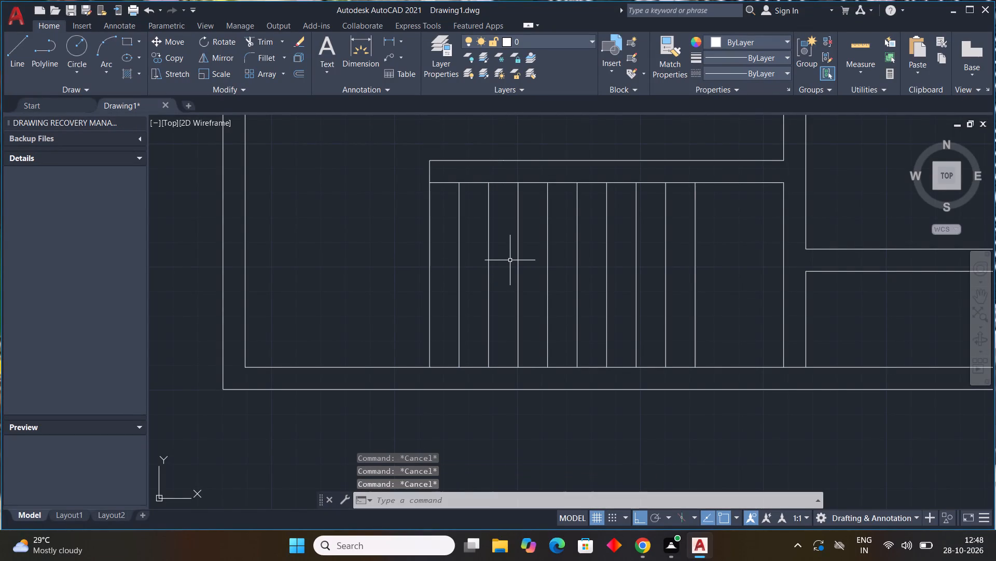
pyautogui.press('Escape')
pyautogui.press('Escape')
pyautogui.press('Escape')
pyautogui.press('Escape')
pyautogui.press('Escape')
pyautogui.press('Escape')
pyautogui.press('Escape')
pyautogui.press('Escape')
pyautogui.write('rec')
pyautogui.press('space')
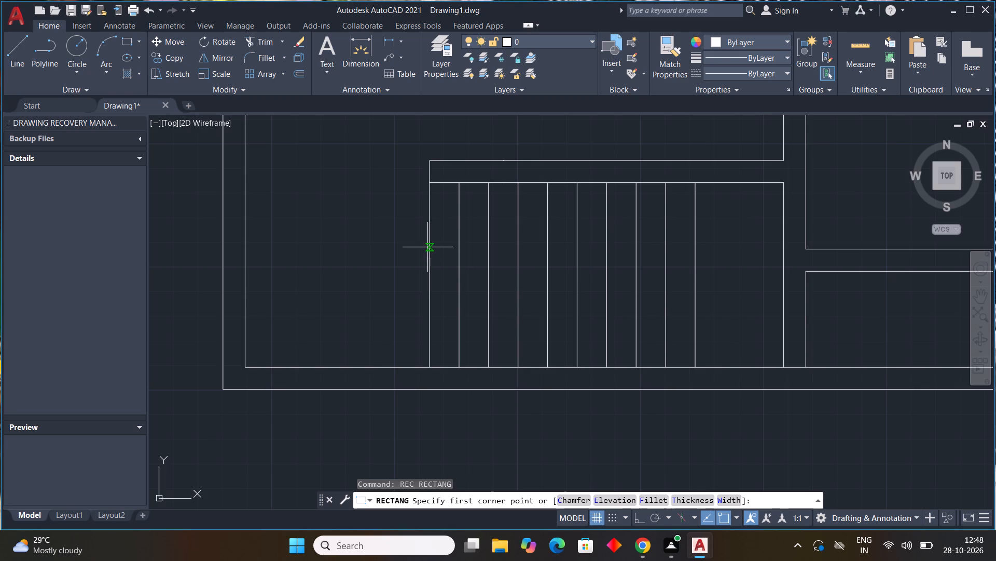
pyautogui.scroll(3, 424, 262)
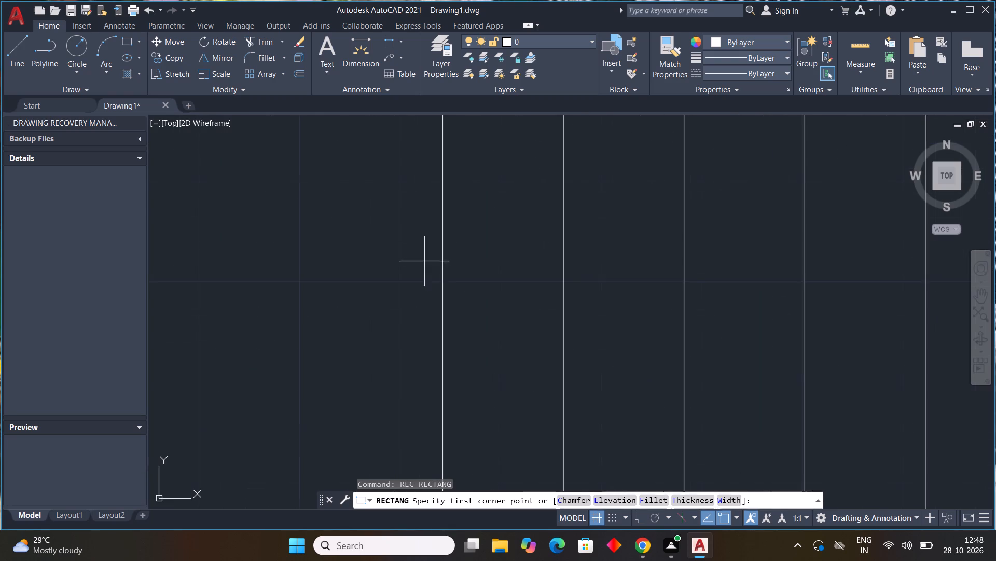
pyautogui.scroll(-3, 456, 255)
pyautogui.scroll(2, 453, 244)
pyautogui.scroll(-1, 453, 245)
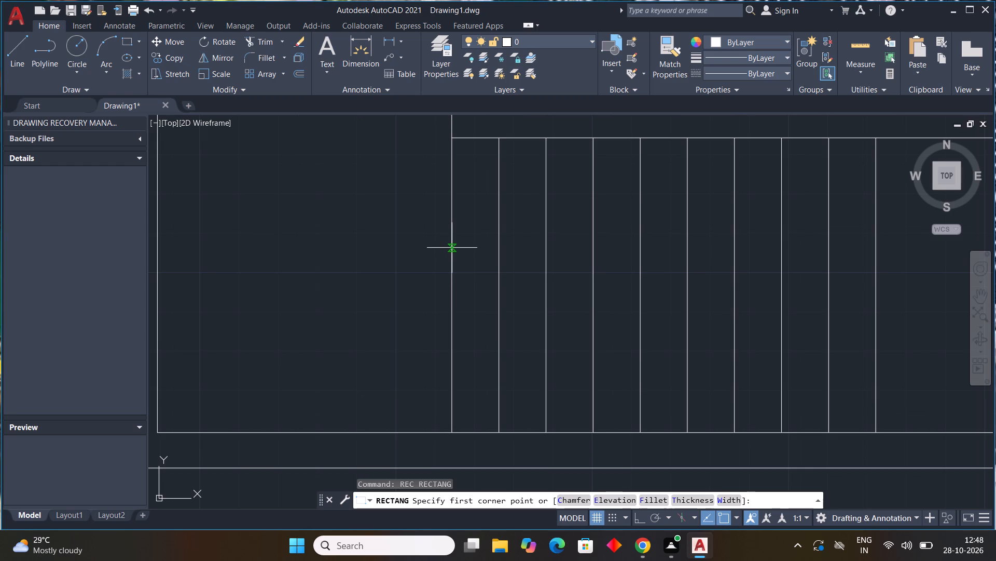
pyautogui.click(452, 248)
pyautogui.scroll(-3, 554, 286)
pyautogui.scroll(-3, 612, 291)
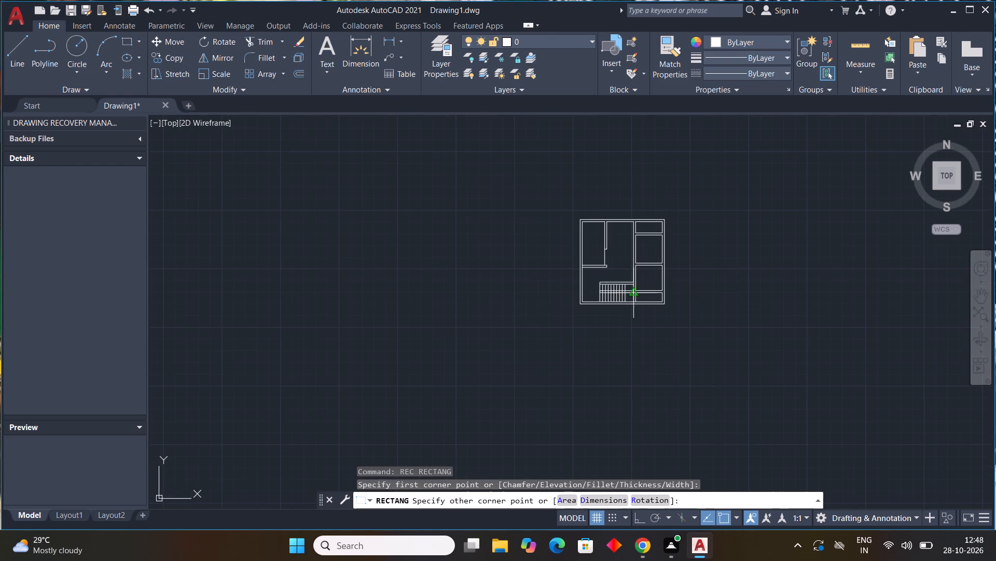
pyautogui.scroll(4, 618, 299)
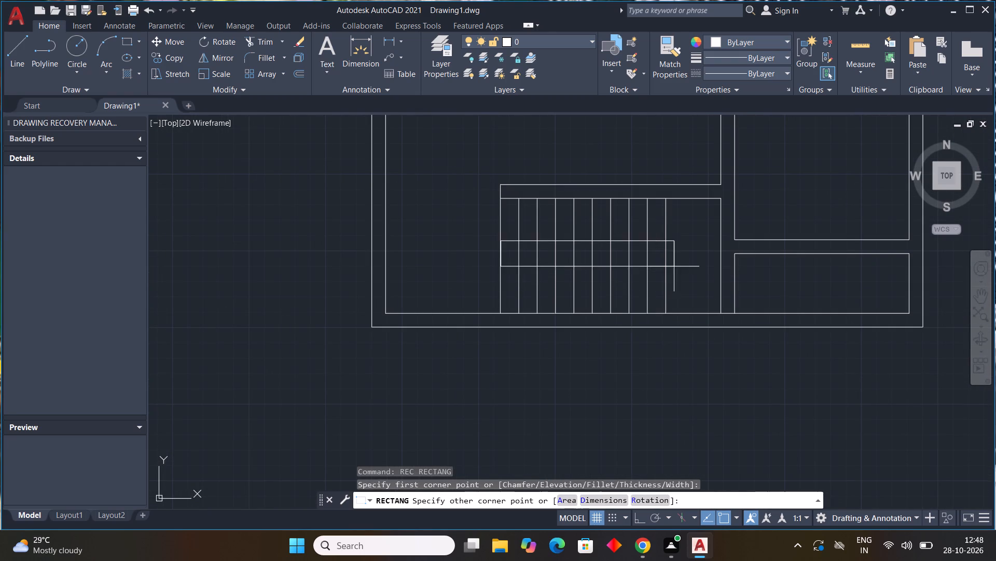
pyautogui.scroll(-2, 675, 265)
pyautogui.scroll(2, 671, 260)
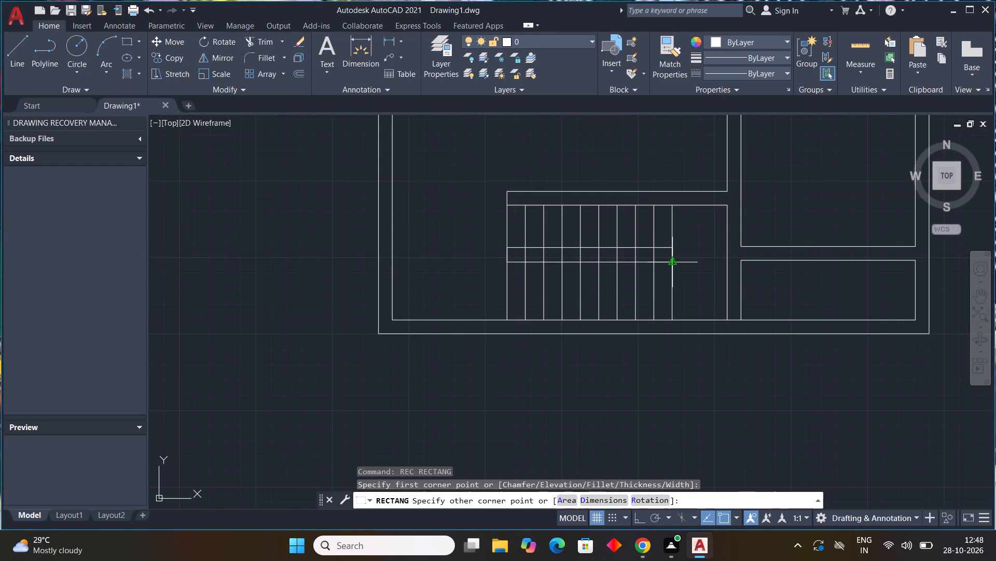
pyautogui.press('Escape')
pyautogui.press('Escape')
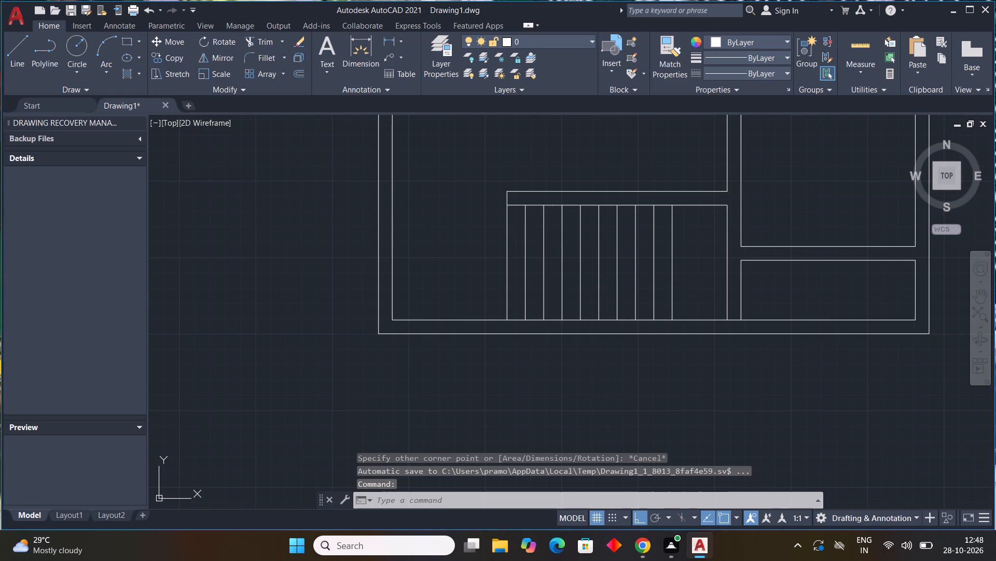
# Draw a thin horizontal rectangle across the middle of the stair treads, from the rightmost to the leftmost tread line.
pyautogui.write('rec')
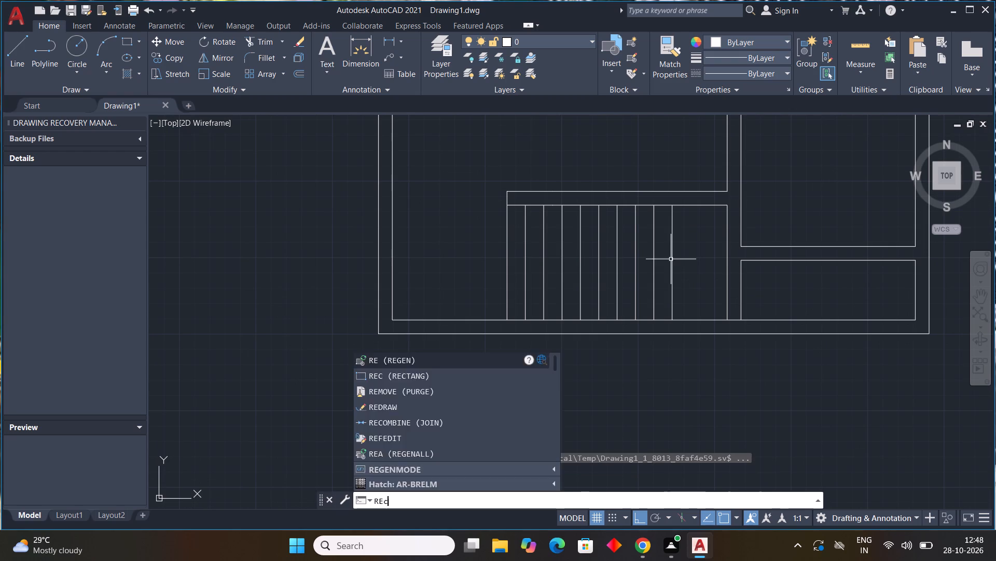
pyautogui.press('space')
pyautogui.scroll(2, 674, 272)
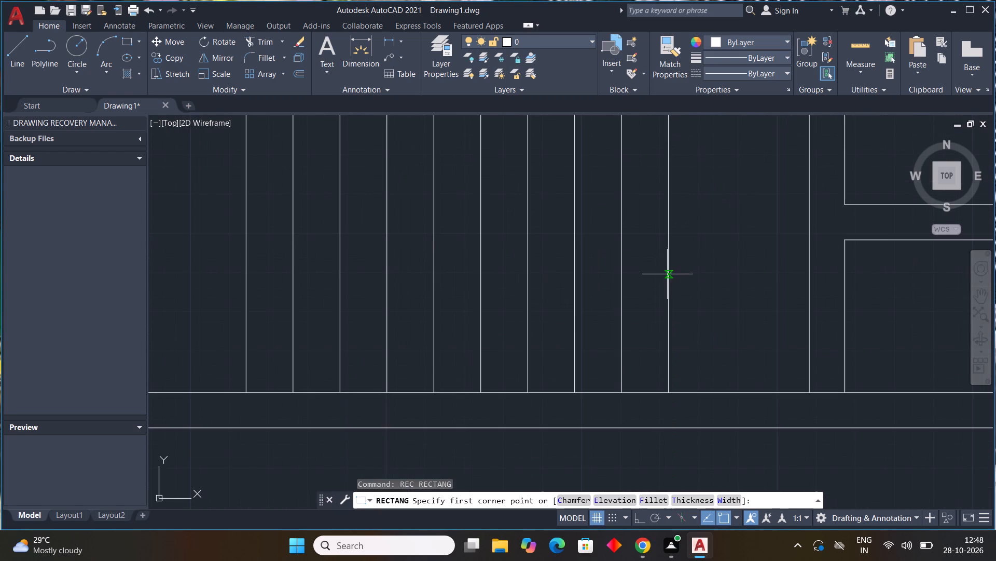
pyautogui.scroll(-1, 671, 267)
pyautogui.scroll(2, 671, 265)
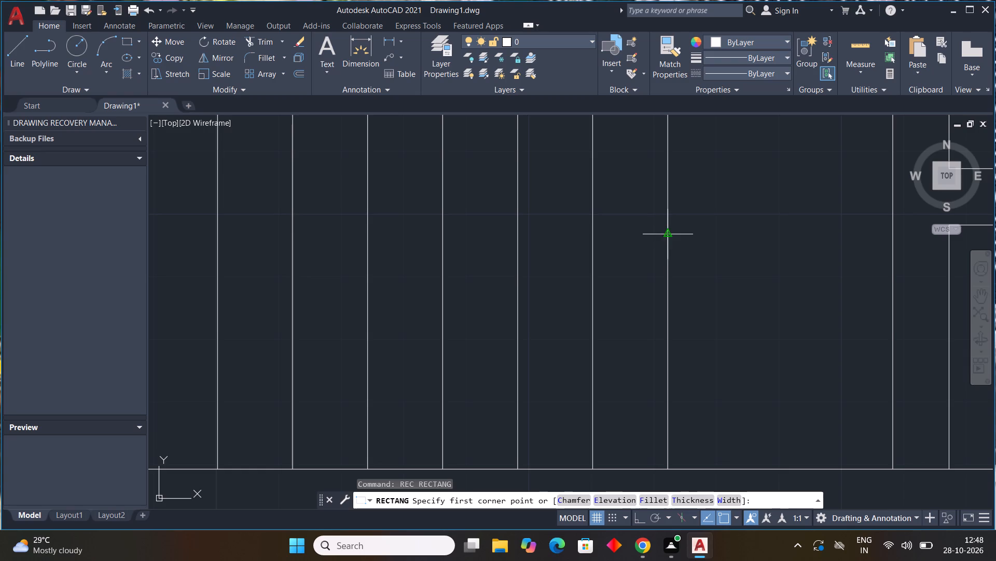
pyautogui.click(667, 245)
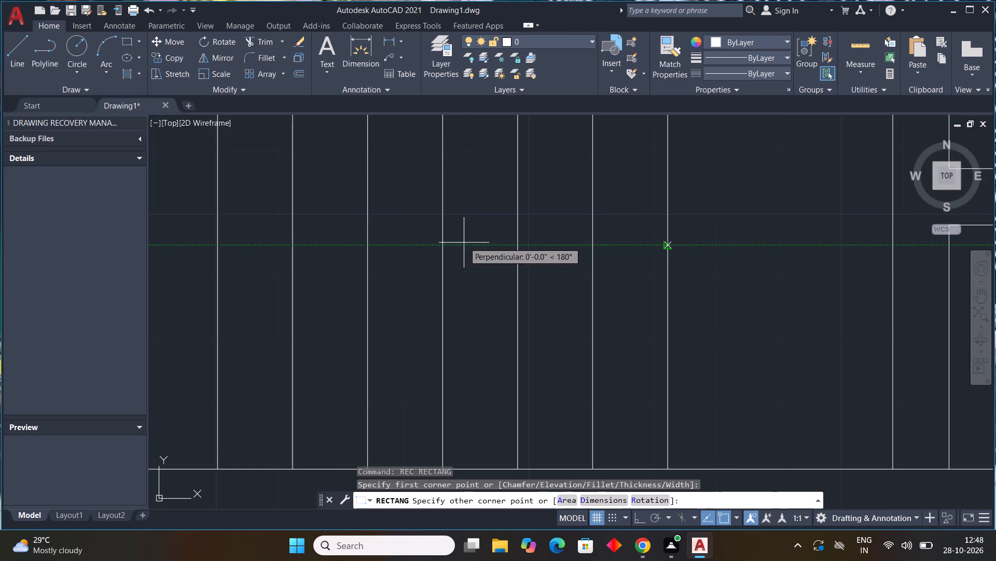
pyautogui.scroll(-3, 425, 204)
pyautogui.scroll(2, 327, 216)
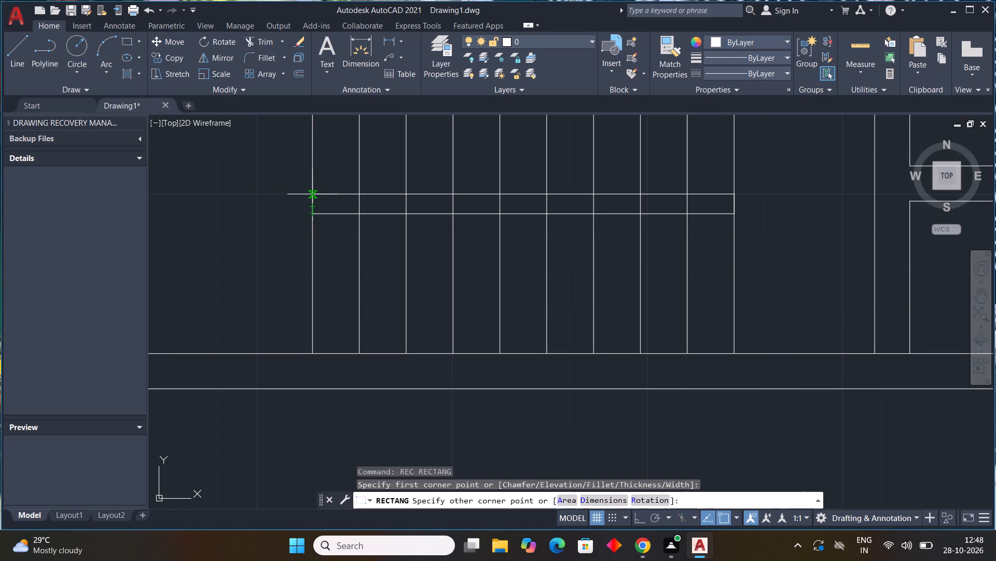
pyautogui.click(312, 197)
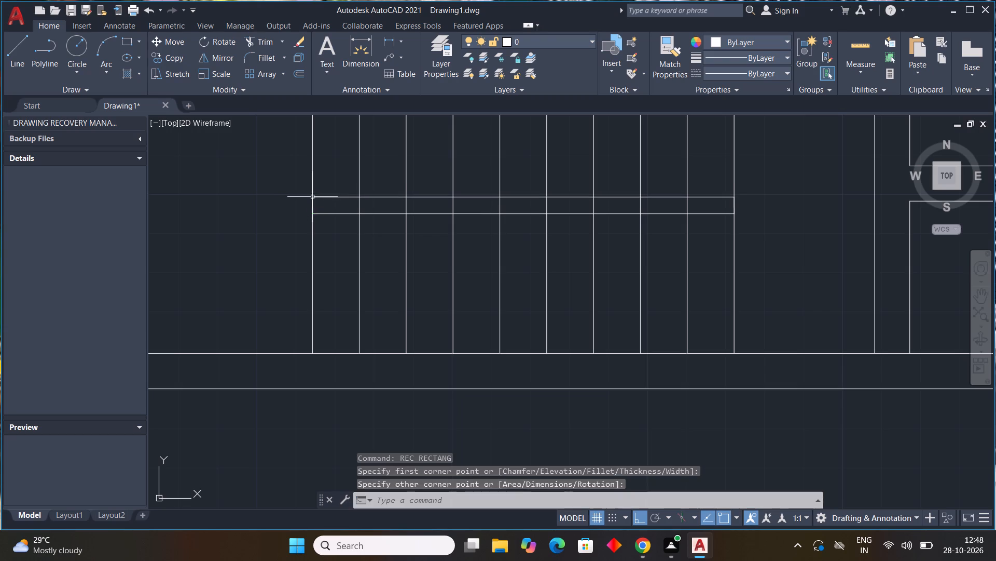
pyautogui.press('Escape')
pyautogui.press('Escape')
pyautogui.press('Escape')
pyautogui.press('Escape')
pyautogui.press('Escape')
pyautogui.press('Escape')
pyautogui.press('Escape')
pyautogui.press('Escape')
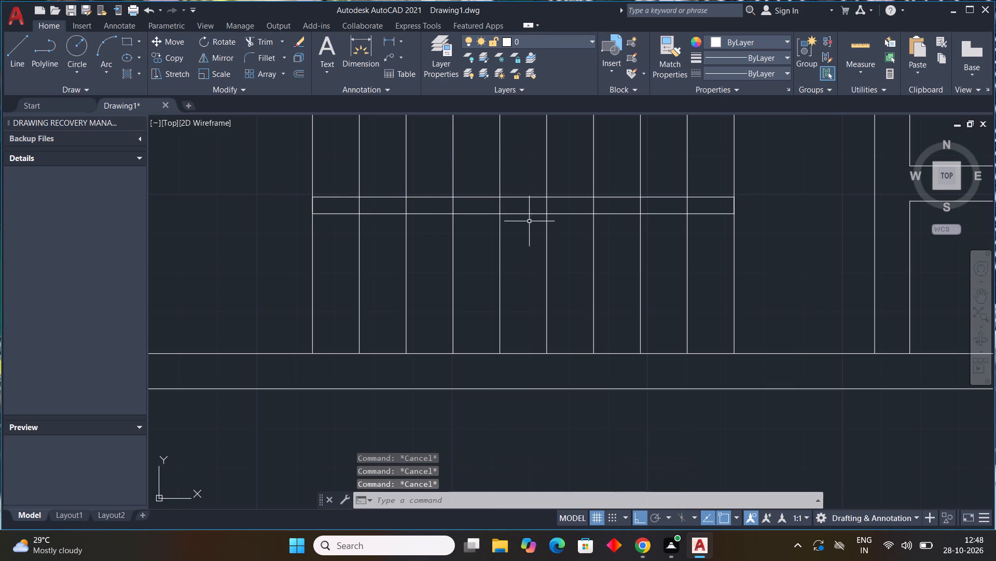
pyautogui.press('Escape')
# Trim the portions of the inner tread lines that lie inside the thin rectangle across the stair.
pyautogui.write('tr')
pyautogui.press('space')
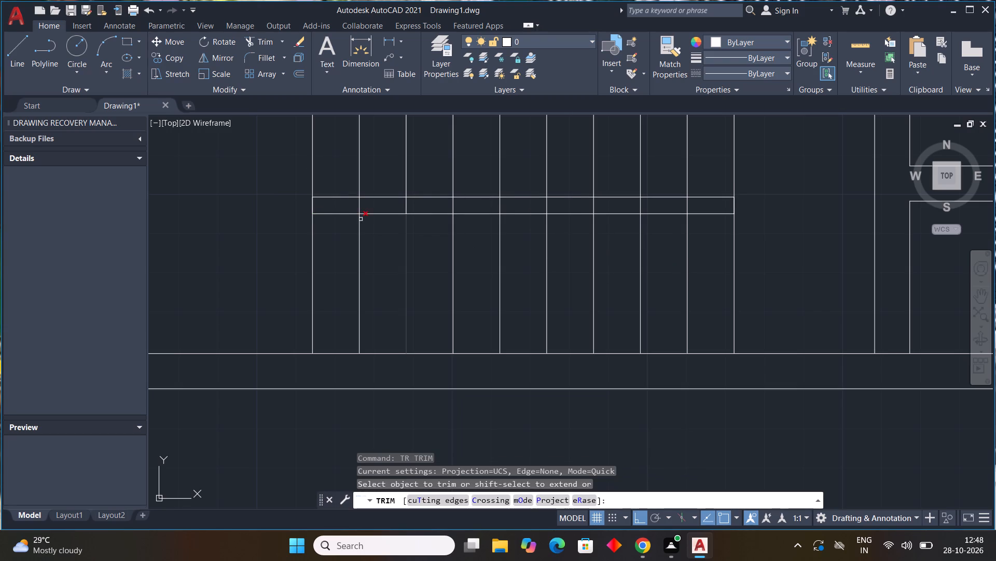
pyautogui.scroll(2, 342, 203)
pyautogui.moveTo(364, 204); pyautogui.dragTo(627, 207)
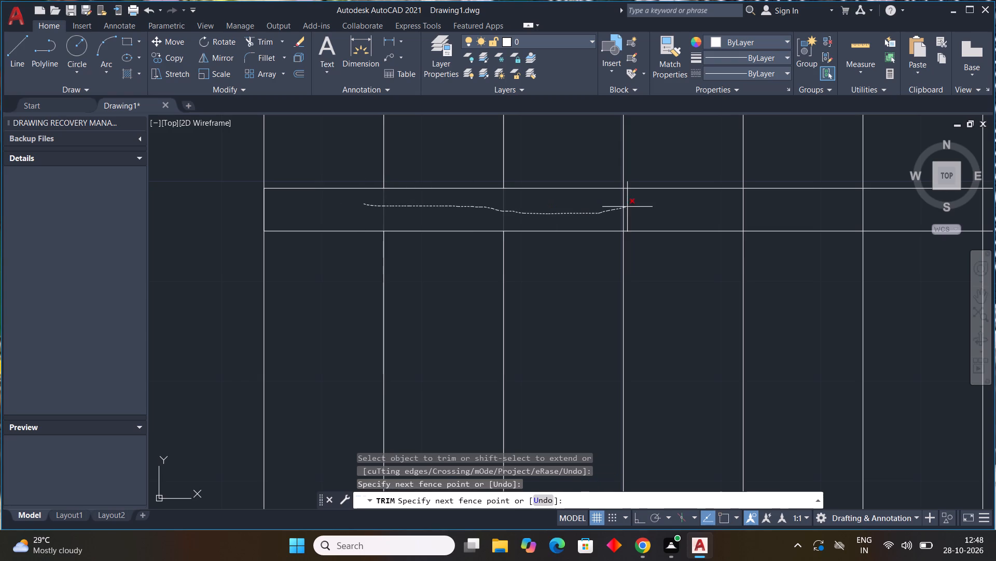
pyautogui.moveTo(627, 207); pyautogui.dragTo(643, 207)
pyautogui.scroll(-2, 654, 223)
pyautogui.moveTo(675, 254); pyautogui.dragTo(552, 274, button='middle')
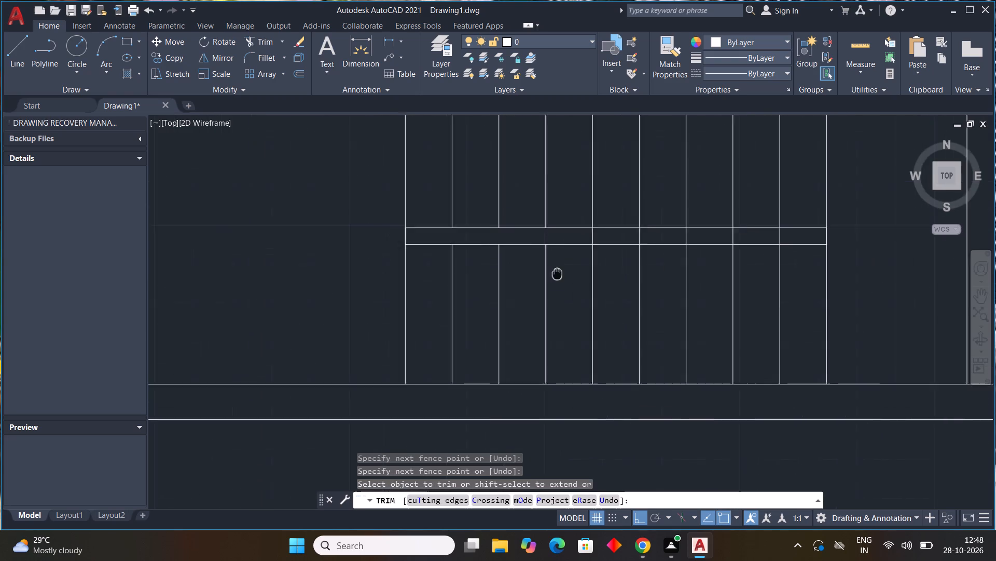
pyautogui.moveTo(552, 274); pyautogui.dragTo(454, 274, button='middle')
pyautogui.scroll(-1, 454, 274)
pyautogui.scroll(3, 474, 252)
pyautogui.moveTo(411, 243); pyautogui.dragTo(485, 243)
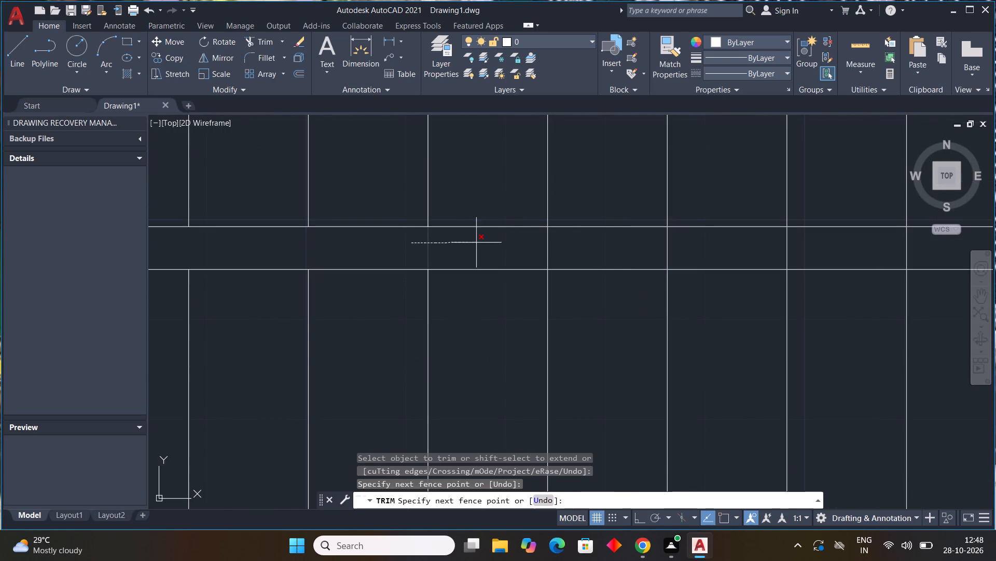
pyautogui.moveTo(485, 243); pyautogui.dragTo(712, 250)
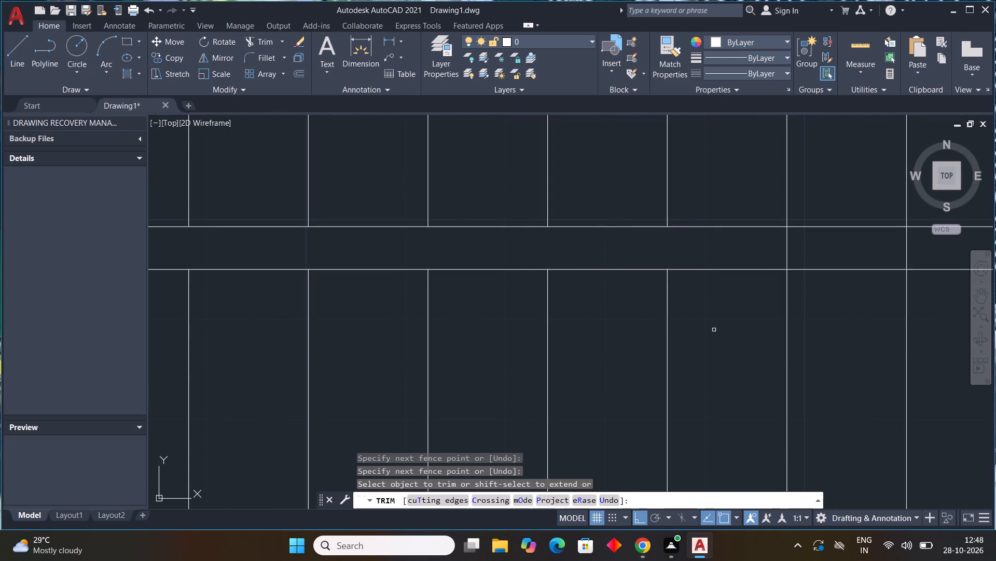
pyautogui.scroll(-2, 714, 330)
pyautogui.moveTo(717, 330); pyautogui.dragTo(504, 326, button='middle')
pyautogui.scroll(2, 545, 303)
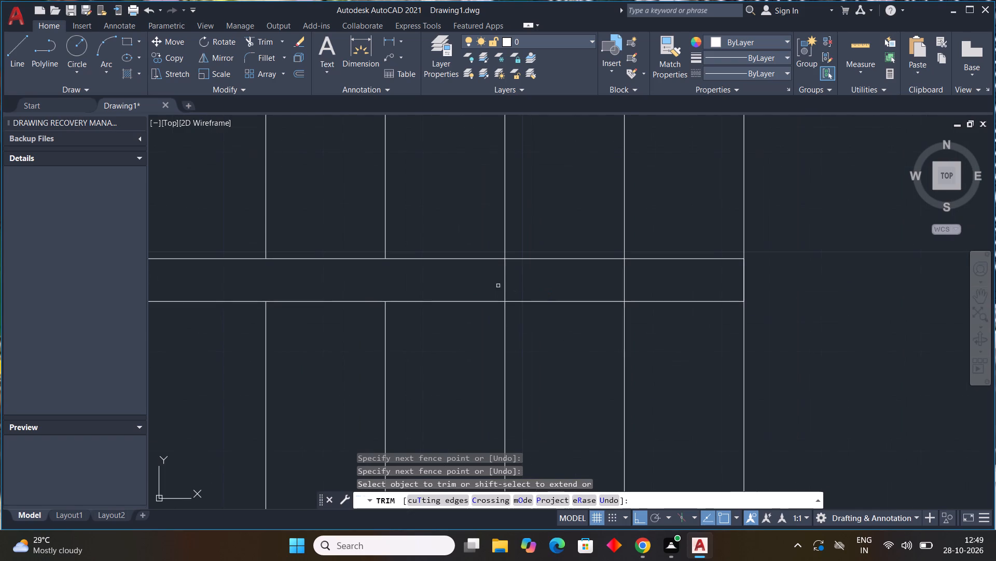
pyautogui.moveTo(477, 277); pyautogui.dragTo(643, 279)
# Draw a U-shaped direction line from the upper flight's fourth tread line, around the central rectangle's right end, and back about 6' along the lower flight.
pyautogui.press('Escape')
pyautogui.press('Escape')
pyautogui.press('Escape')
pyautogui.scroll(-3, 643, 279)
pyautogui.press('Escape')
pyautogui.press('Escape')
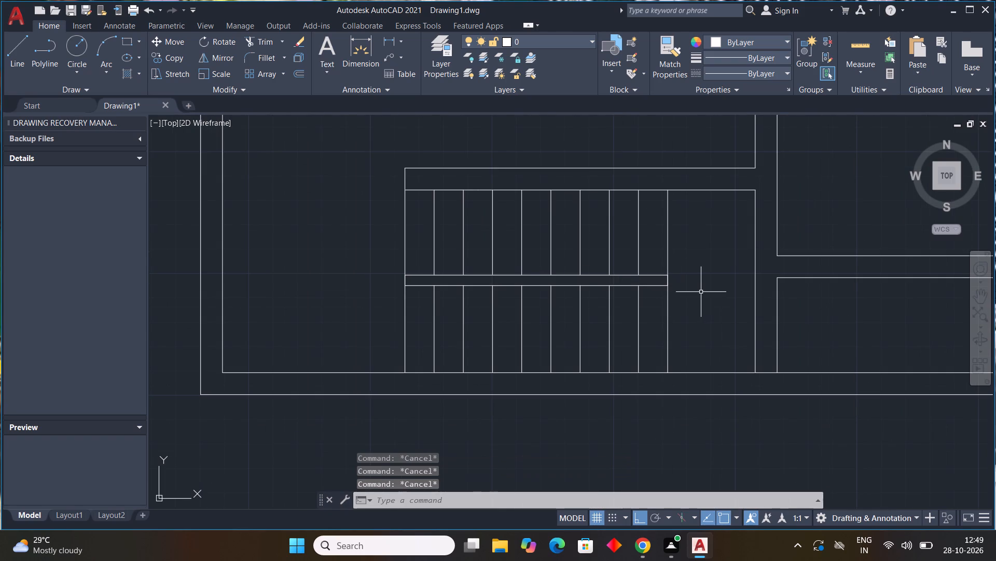
pyautogui.press('Escape')
pyautogui.press('Escape')
pyautogui.write('l')
pyautogui.press('space')
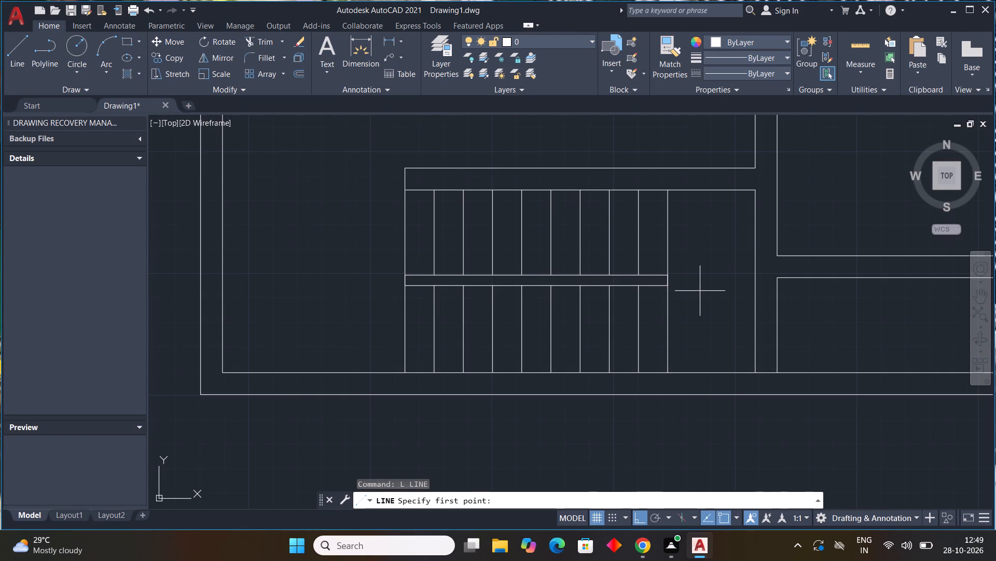
pyautogui.click(491, 234)
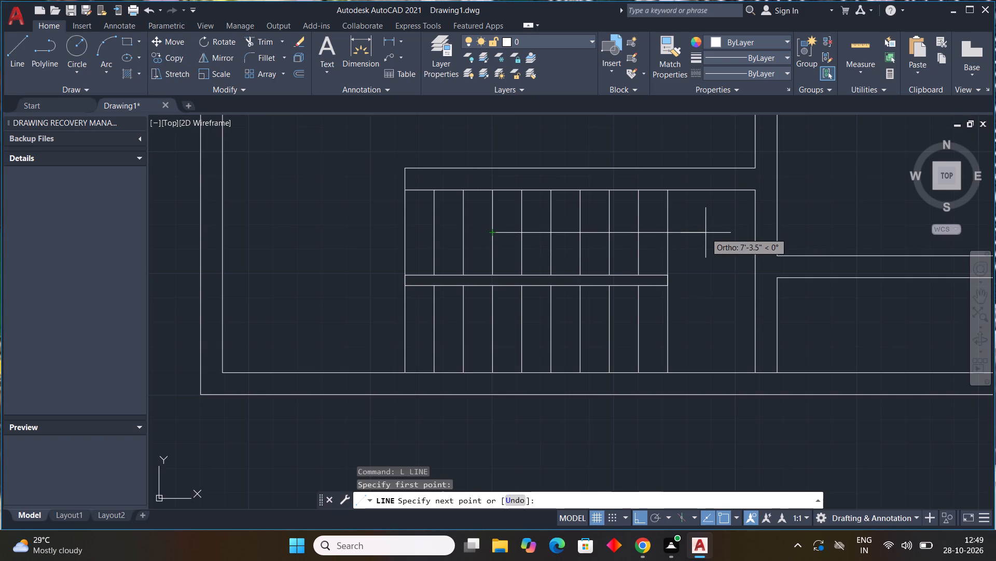
pyautogui.click(703, 233)
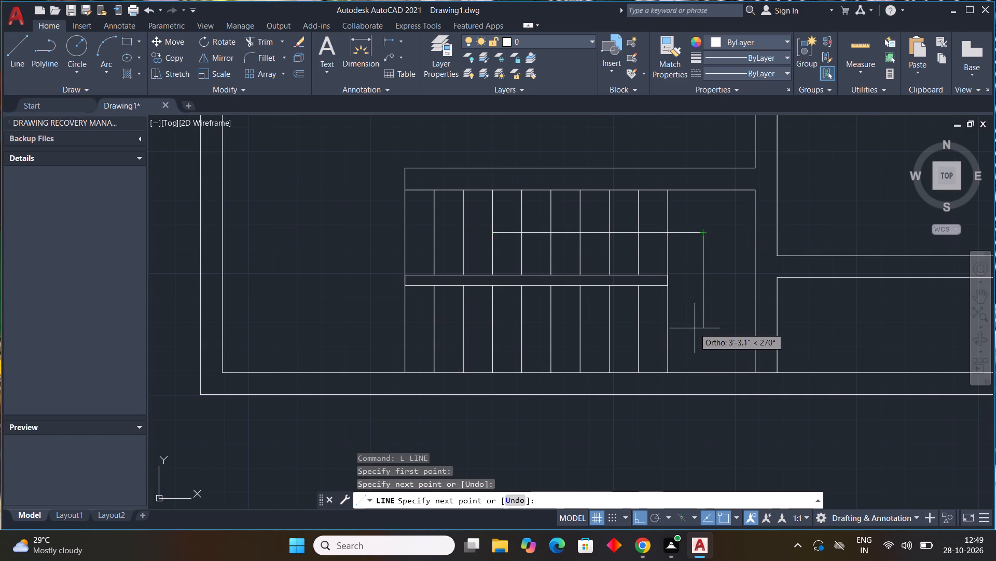
pyautogui.click(696, 331)
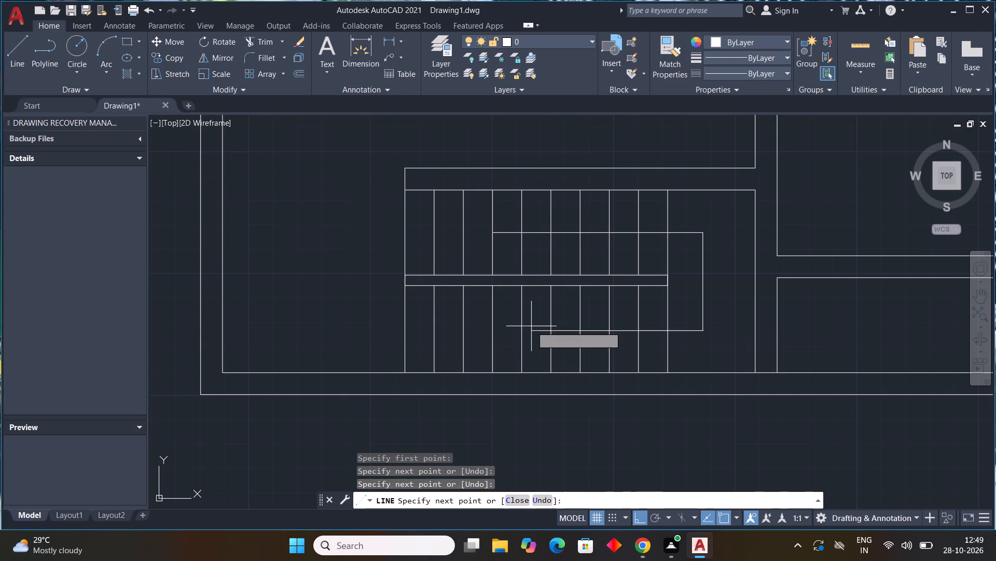
pyautogui.scroll(2, 530, 326)
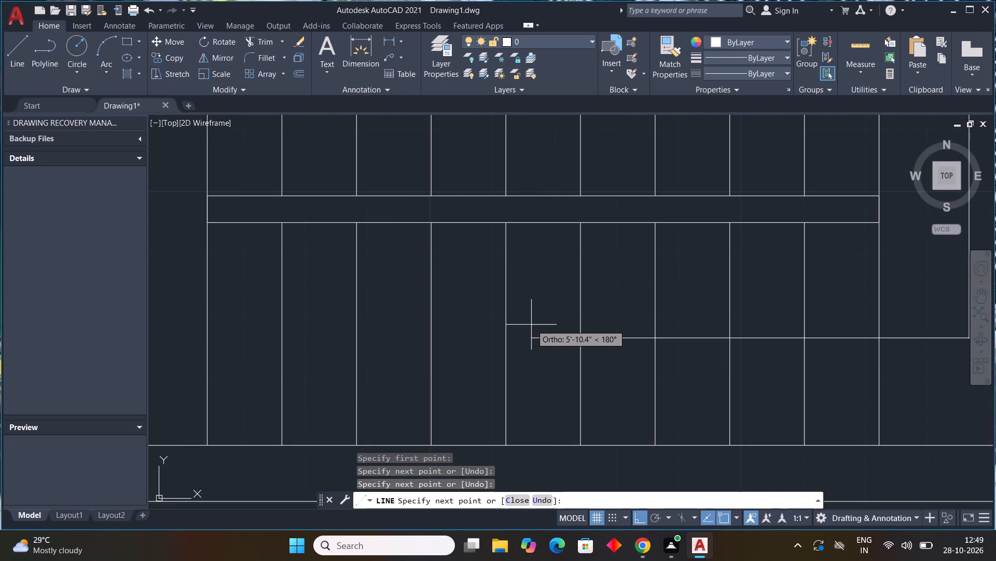
pyautogui.scroll(-3, 533, 324)
pyautogui.scroll(3, 535, 321)
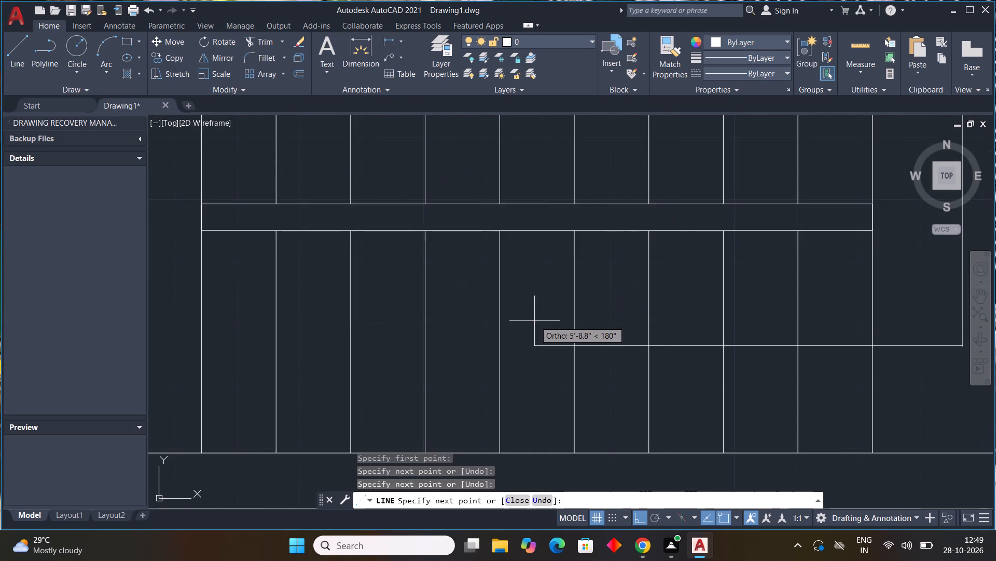
pyautogui.scroll(1, 534, 323)
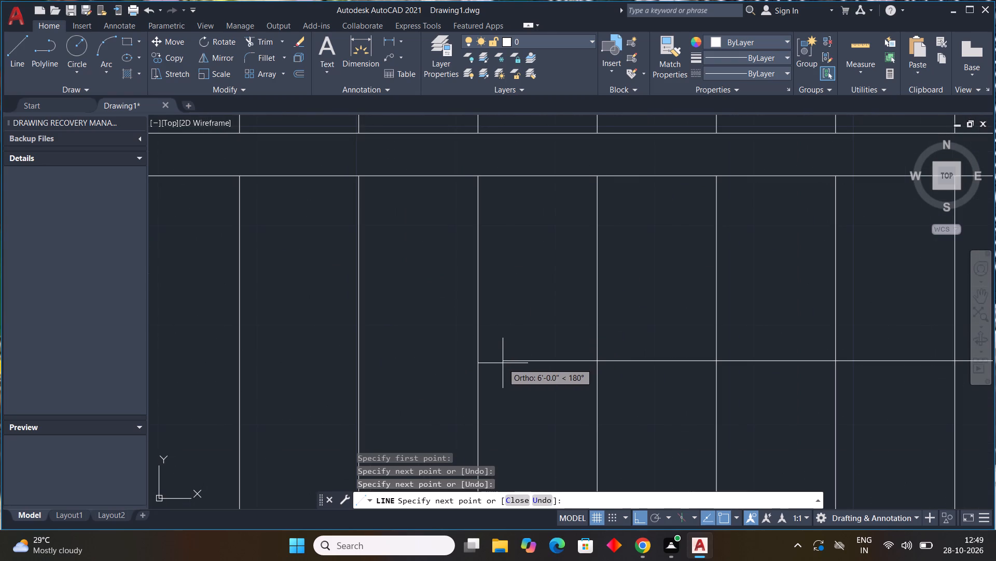
pyautogui.click(504, 361)
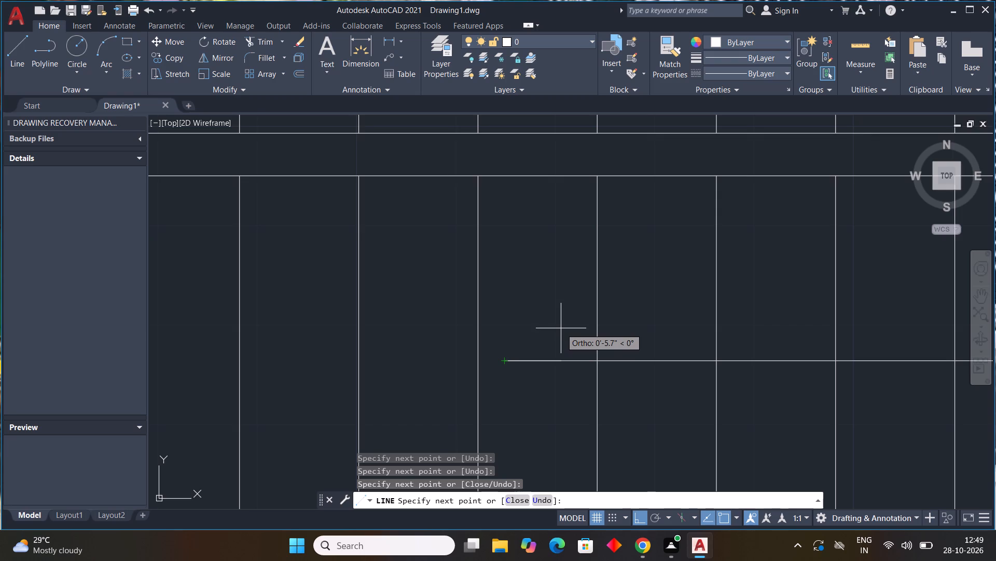
# With Ortho off, draw a closed triangular arrowhead pointing left at the end of the stair direction line.
pyautogui.press('F8')
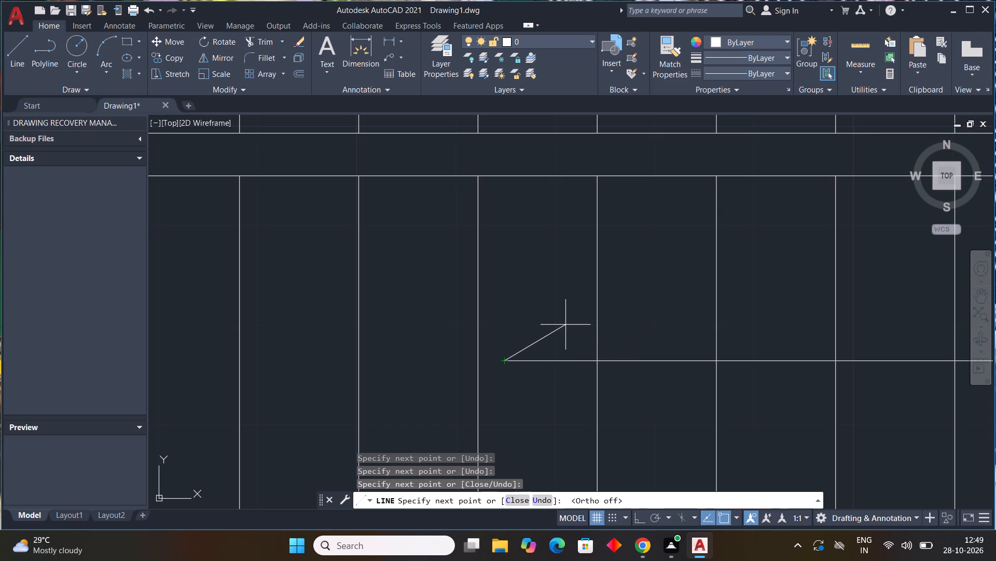
pyautogui.click(565, 325)
pyautogui.click(566, 400)
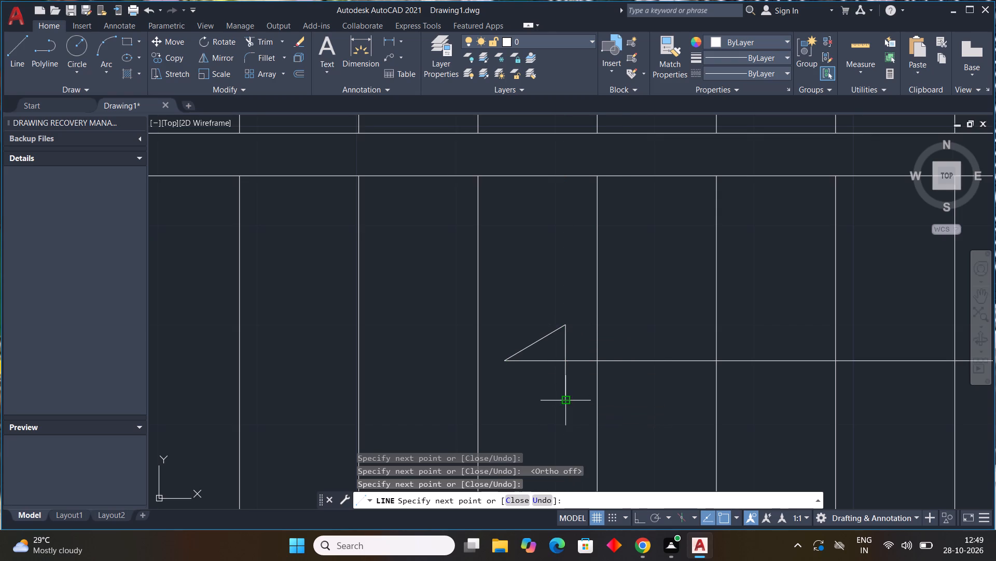
pyautogui.click(503, 360)
pyautogui.press('Escape')
pyautogui.press('Escape')
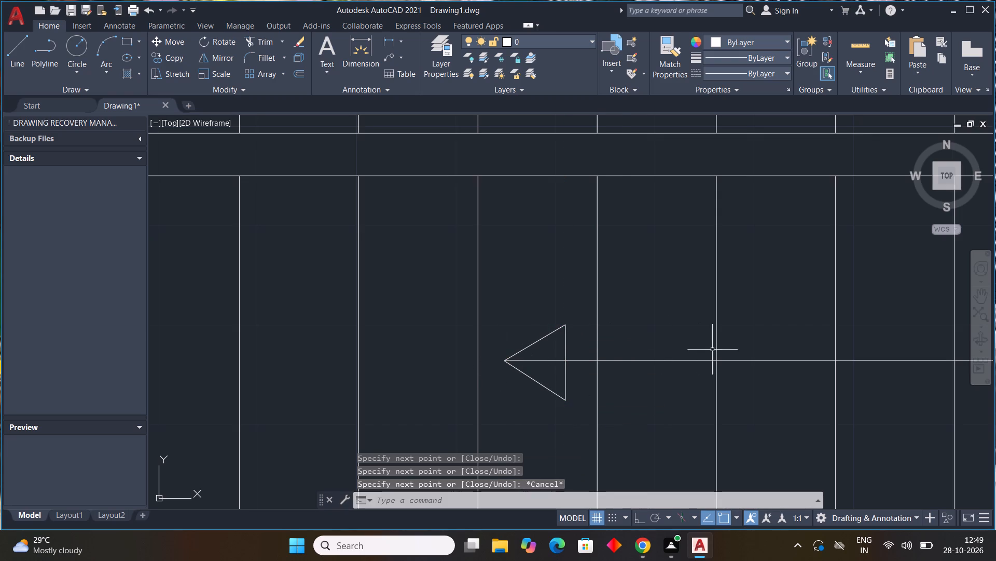
# Trim the direction line inside the arrowhead and the leftmost tread line below the thin central rectangle.
pyautogui.write('tr')
pyautogui.press('space')
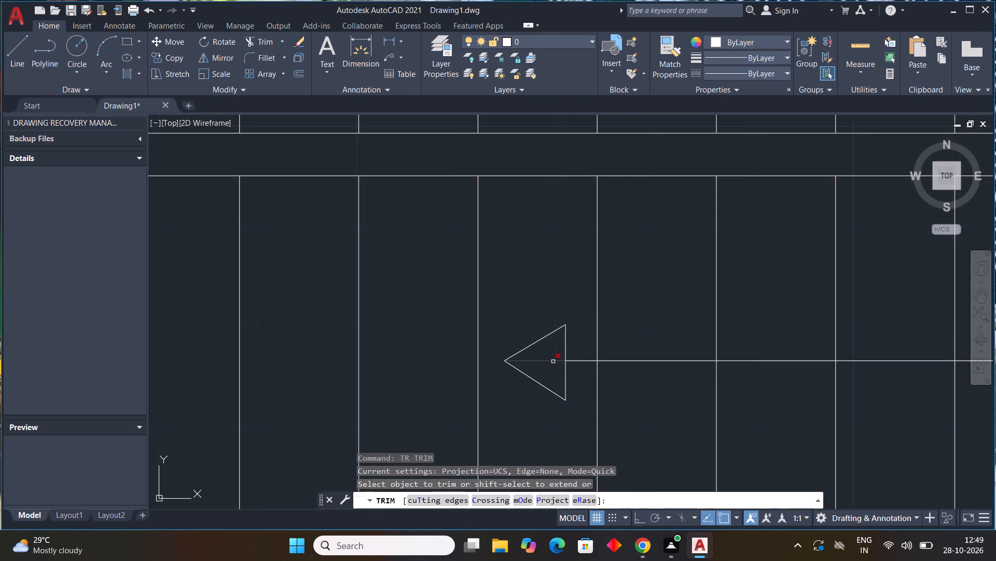
pyautogui.click(553, 362)
pyautogui.scroll(-4, 626, 340)
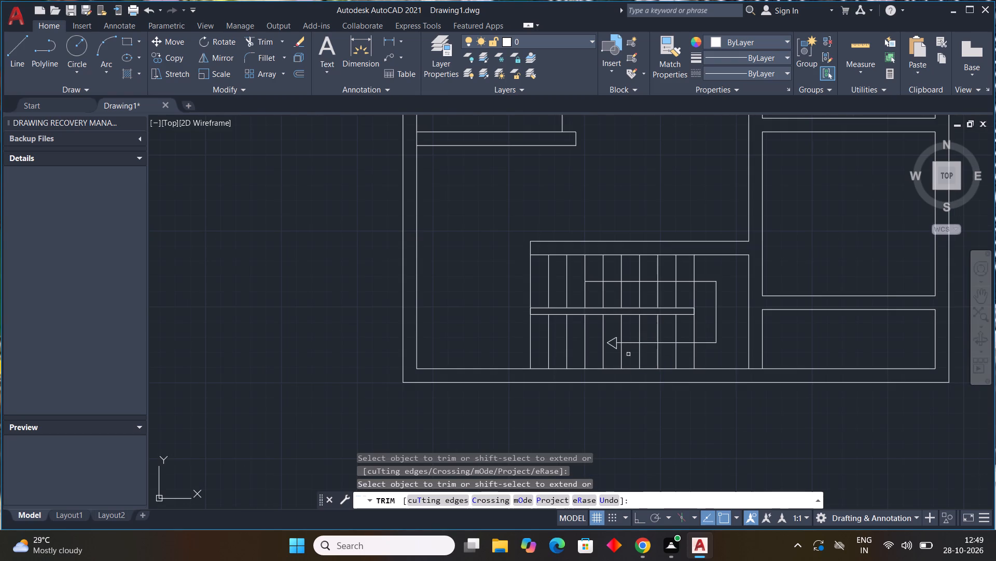
pyautogui.click(530, 352)
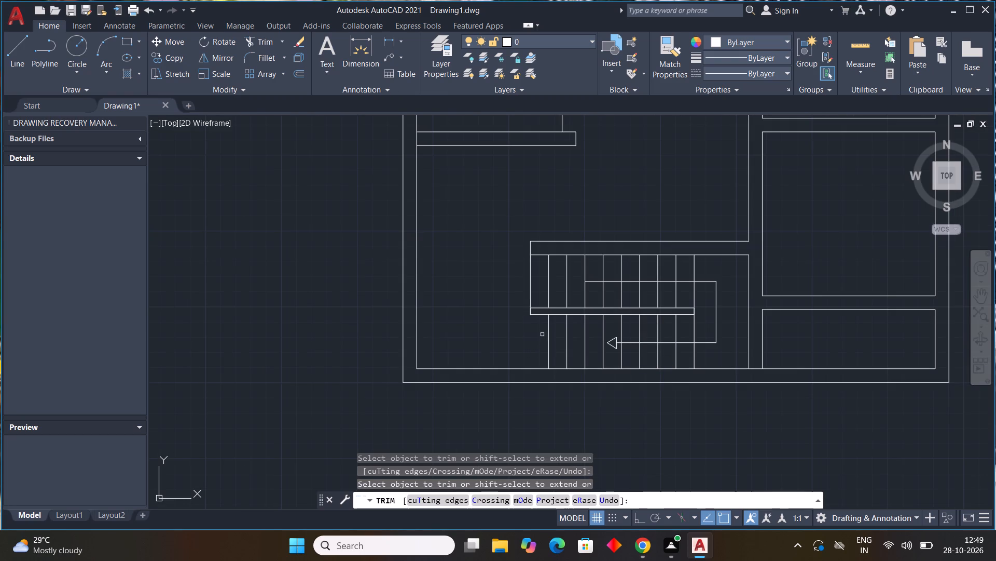
pyautogui.press('Escape')
pyautogui.press('Escape')
pyautogui.press('Escape')
pyautogui.press('Escape')
pyautogui.press('Escape')
pyautogui.press('Escape')
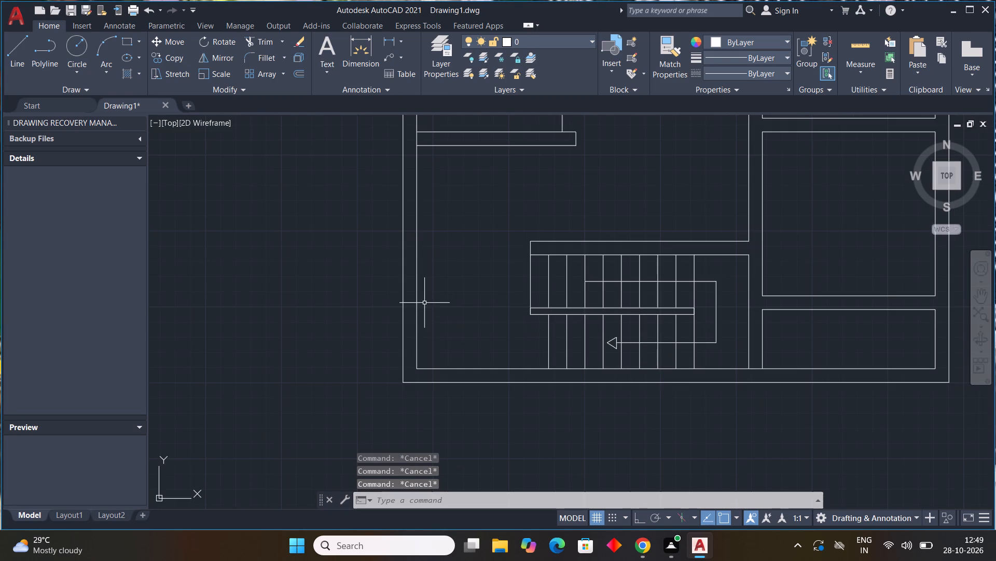
# Draw two short vertical lines across the bottom outer wall's thickness near the plan's lower-left corner, marking an opening.
pyautogui.scroll(-2, 425, 303)
pyautogui.scroll(2, 458, 271)
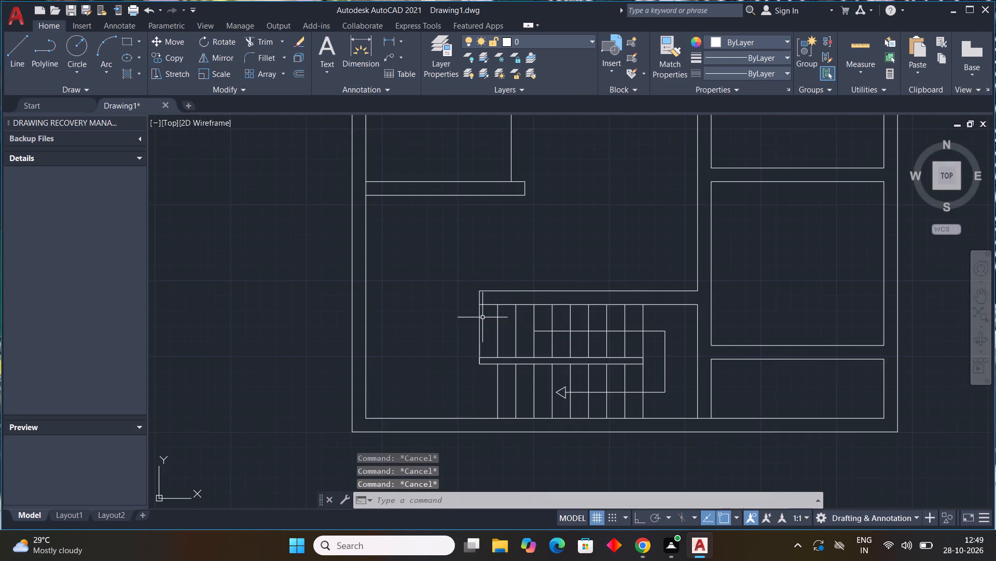
pyautogui.moveTo(482, 312); pyautogui.dragTo(506, 204, button='middle')
pyautogui.write('l')
pyautogui.press('space')
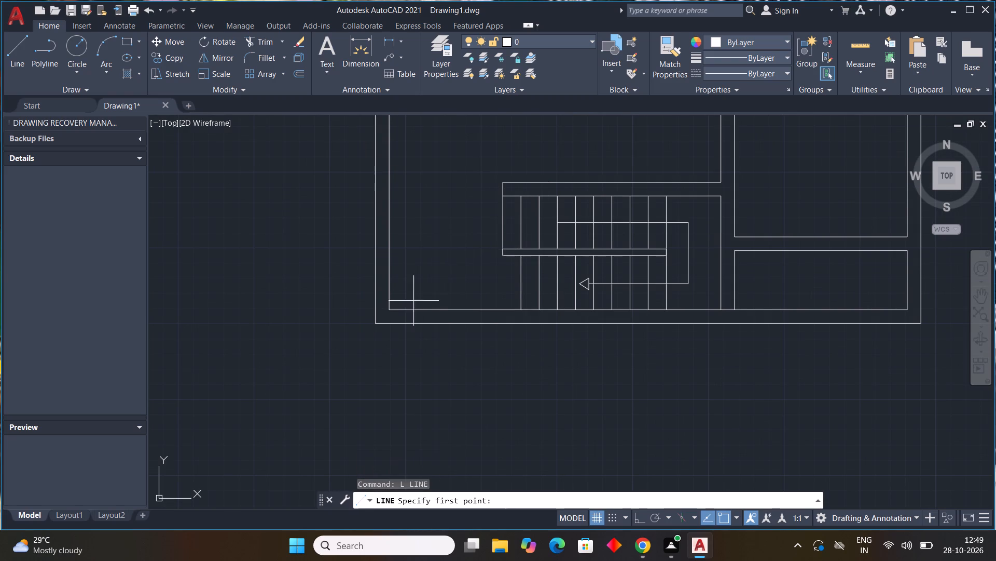
pyautogui.scroll(2, 416, 316)
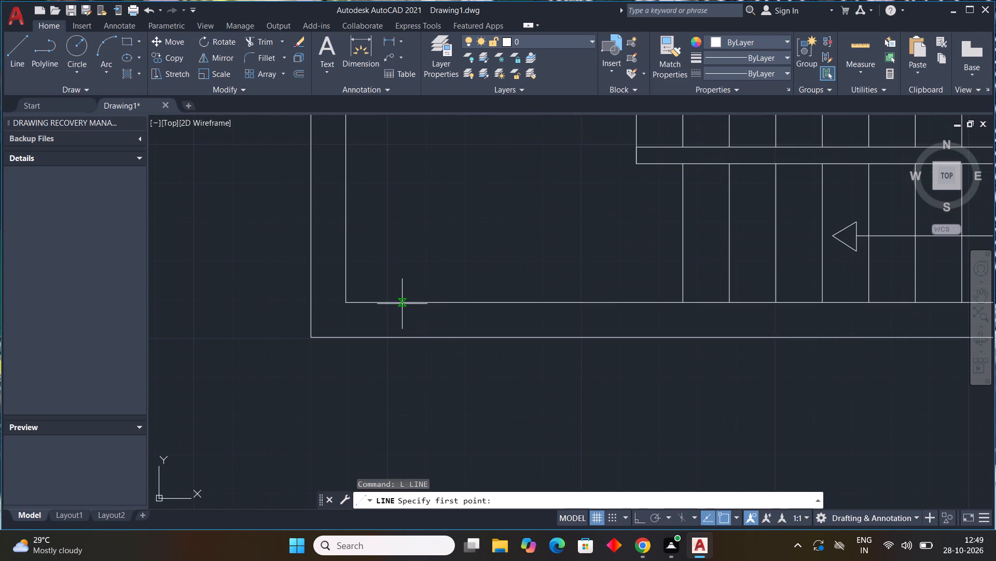
pyautogui.click(386, 303)
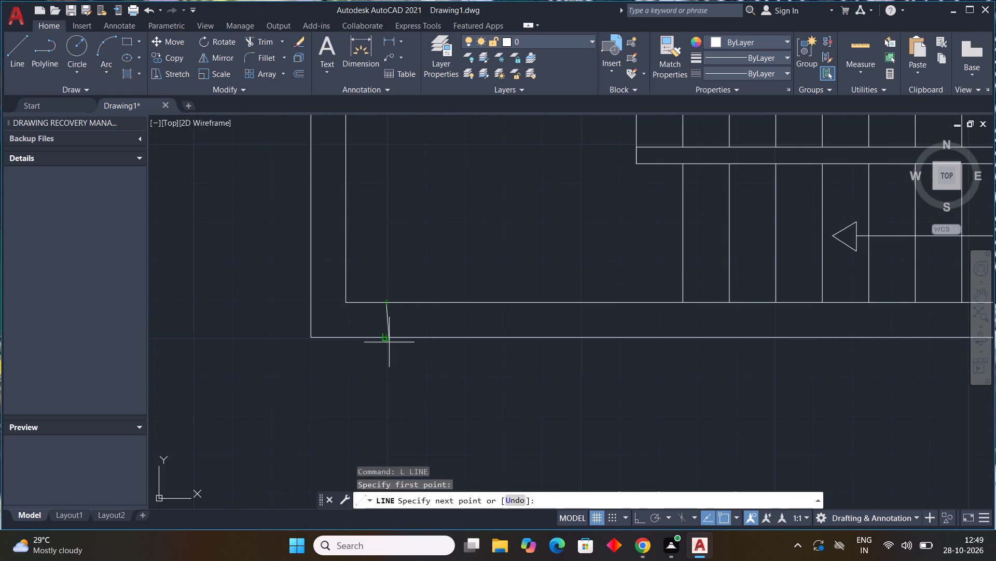
pyautogui.click(386, 336)
pyautogui.press('Escape')
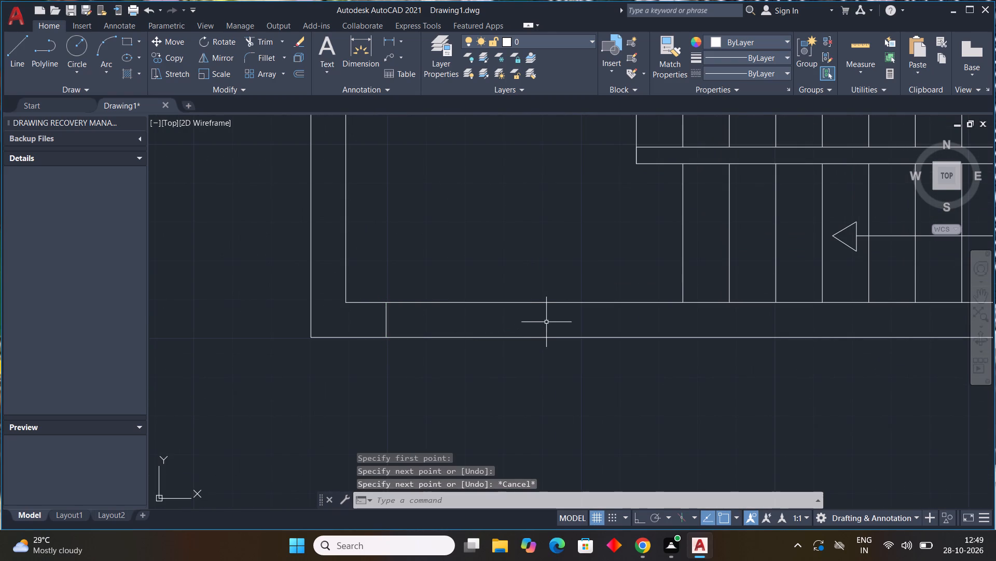
pyautogui.press('space')
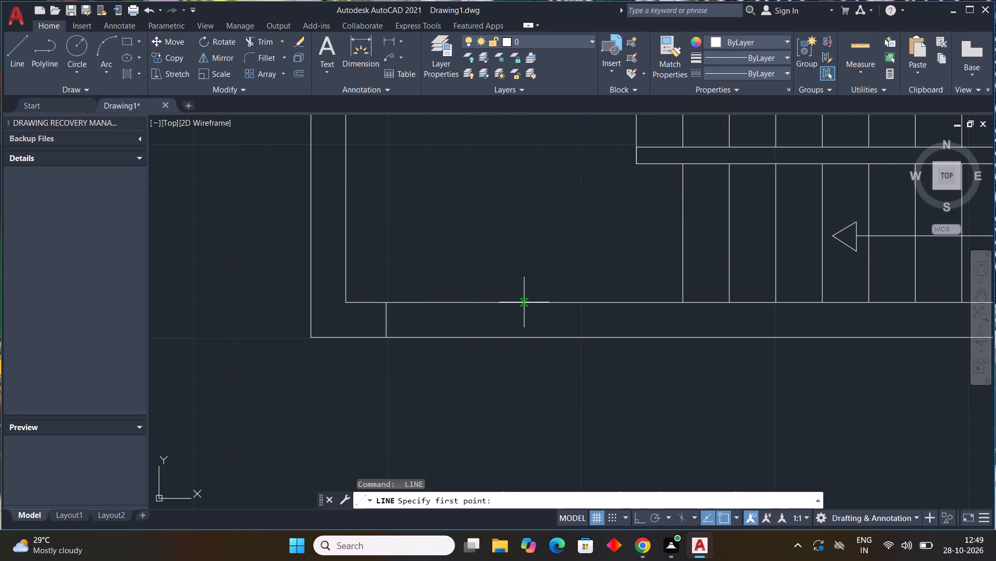
pyautogui.click(524, 302)
pyautogui.click(526, 332)
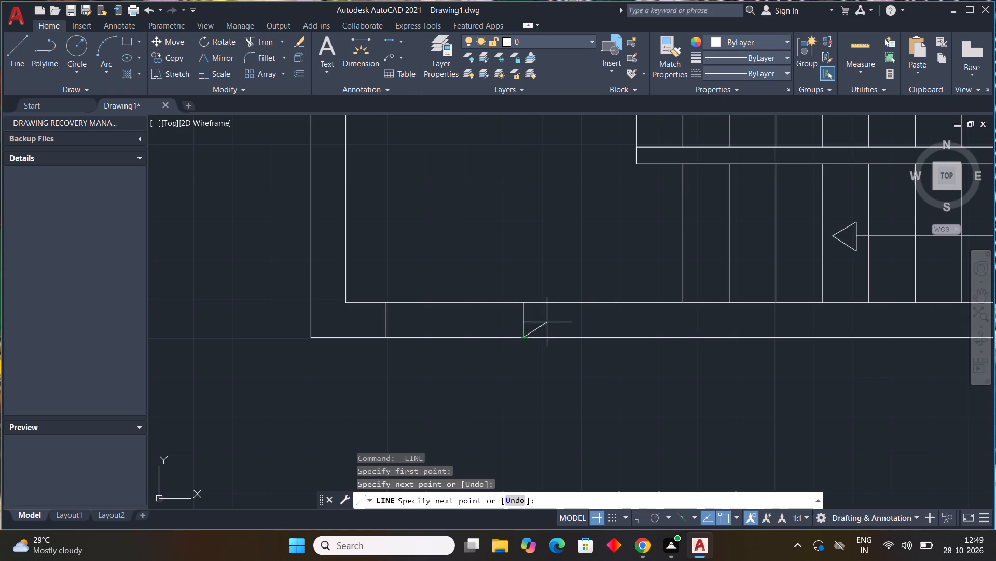
pyautogui.press('Escape')
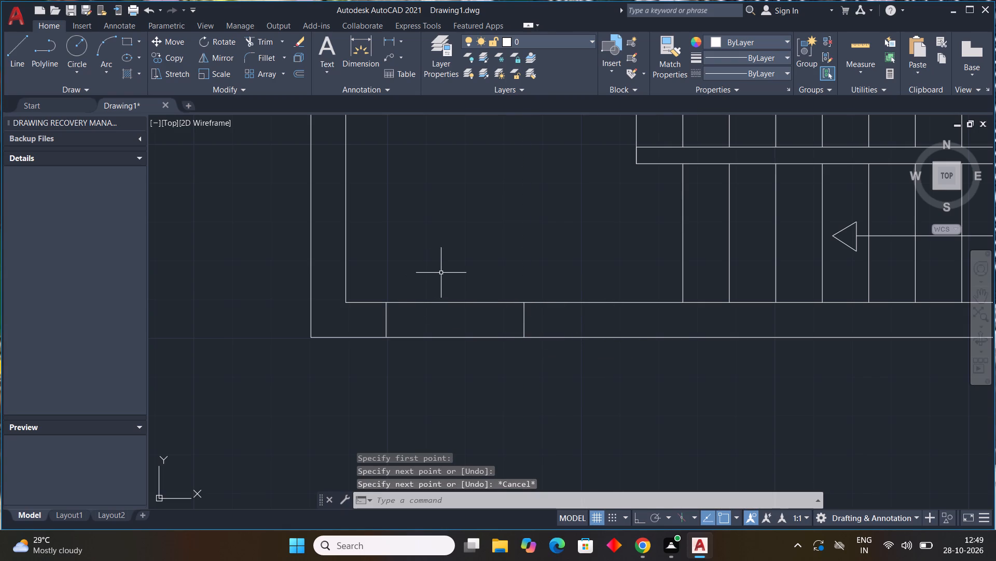
# Trim the bottom wall's inner line between the two opening marks.
pyautogui.write('tr')
pyautogui.press('space')
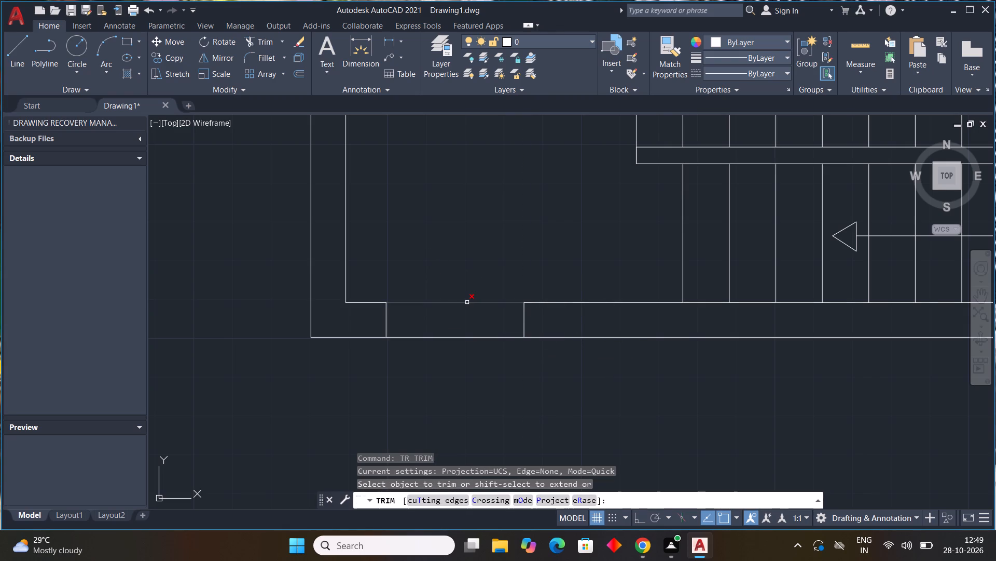
pyautogui.click(467, 302)
pyautogui.scroll(-3, 465, 279)
pyautogui.moveTo(463, 266); pyautogui.dragTo(446, 355, button='middle')
pyautogui.middleClick(446, 355)
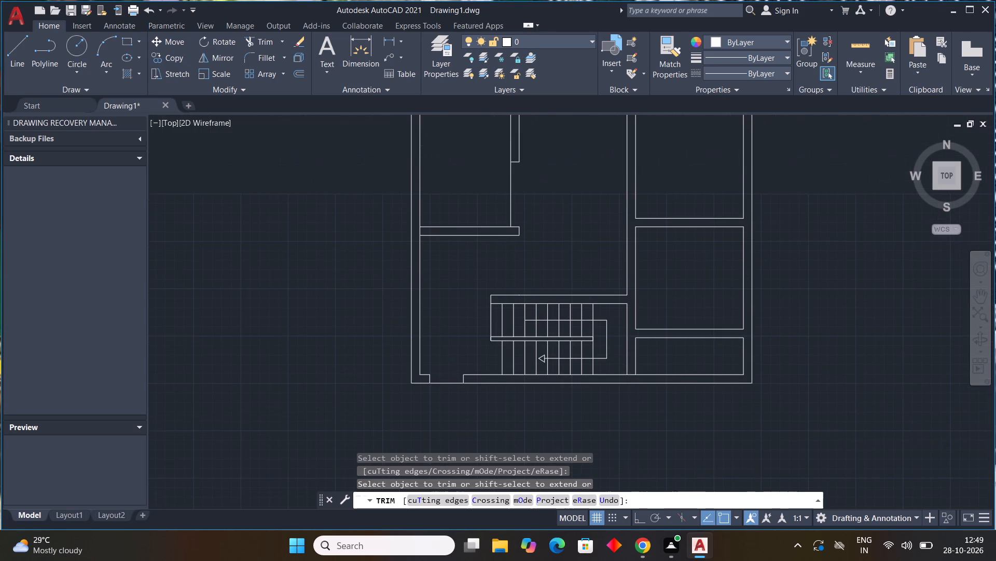
pyautogui.press('Escape')
pyautogui.press('Escape')
pyautogui.press('Escape')
pyautogui.press('Escape')
pyautogui.press('Escape')
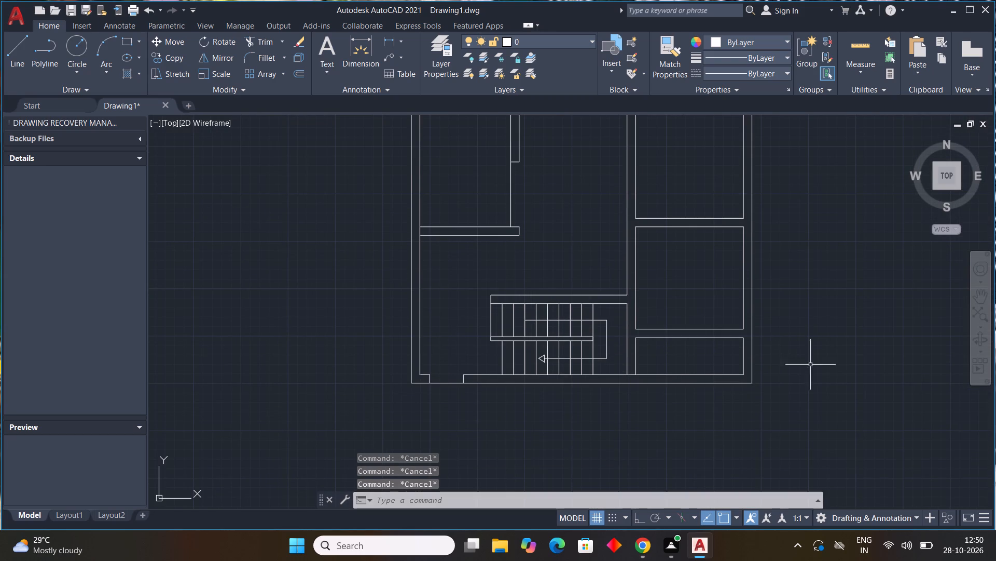
# Draw a short vertical line closing the gap in the right wall's inner face at the lowest right-hand partition.
pyautogui.moveTo(793, 375); pyautogui.dragTo(649, 350, button='middle')
pyautogui.middleClick(648, 350)
pyautogui.scroll(1, 560, 346)
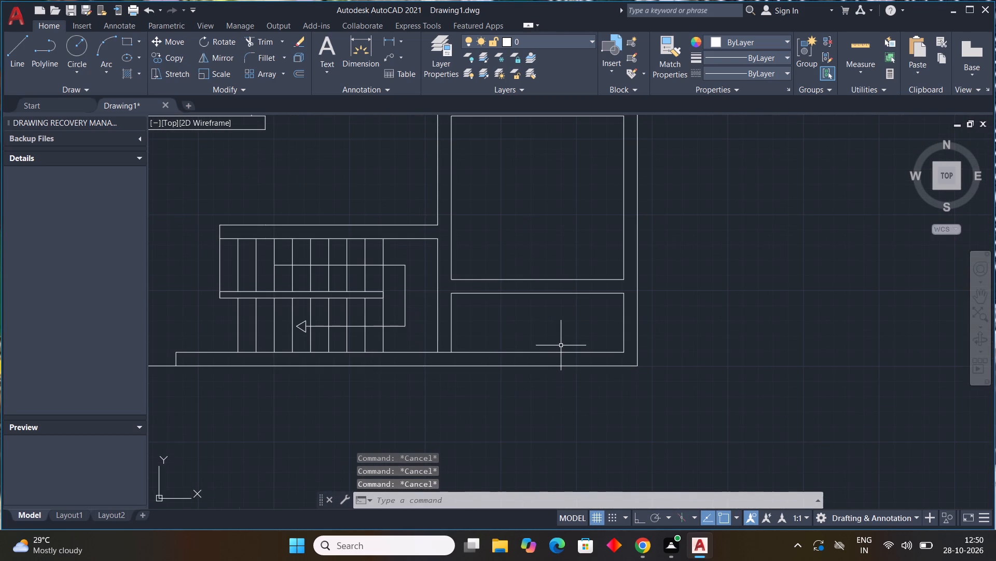
pyautogui.press('Escape')
pyautogui.press('Escape')
pyautogui.press('Escape')
pyautogui.press('Escape')
pyautogui.press('Escape')
pyautogui.write('l')
pyautogui.press('space')
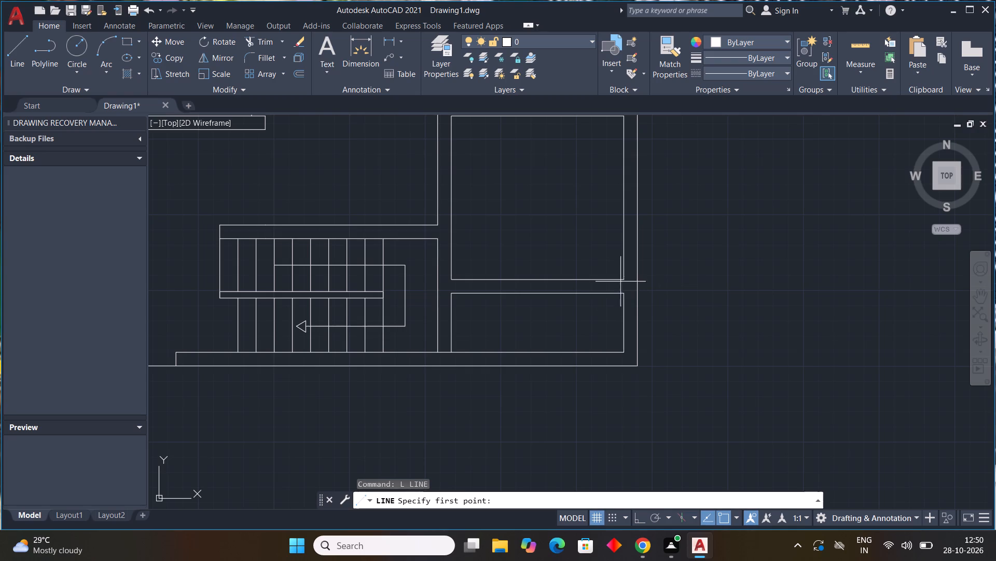
pyautogui.click(622, 280)
pyautogui.click(623, 299)
pyautogui.press('Escape')
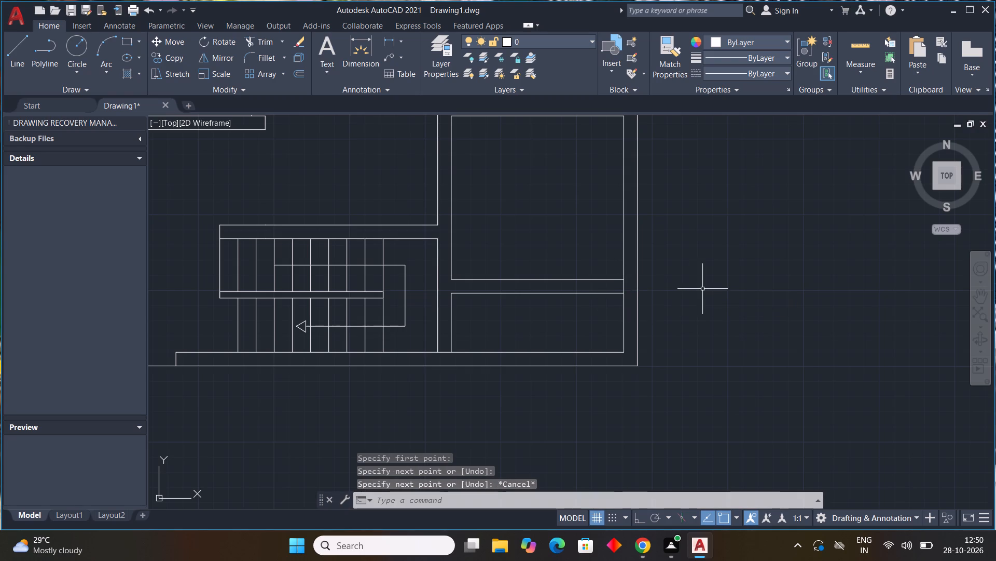
# Draw a short vertical line across the lowest right-hand partition's thickness, a little left of the right wall.
pyautogui.press('l')
pyautogui.press('space')
pyautogui.scroll(2, 562, 287)
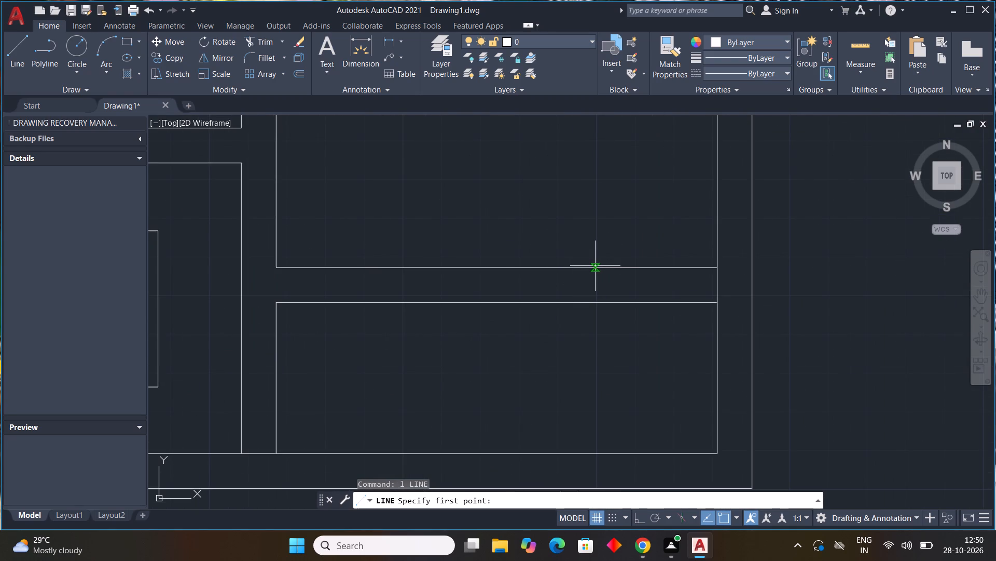
pyautogui.click(595, 266)
pyautogui.click(598, 299)
pyautogui.press('Escape')
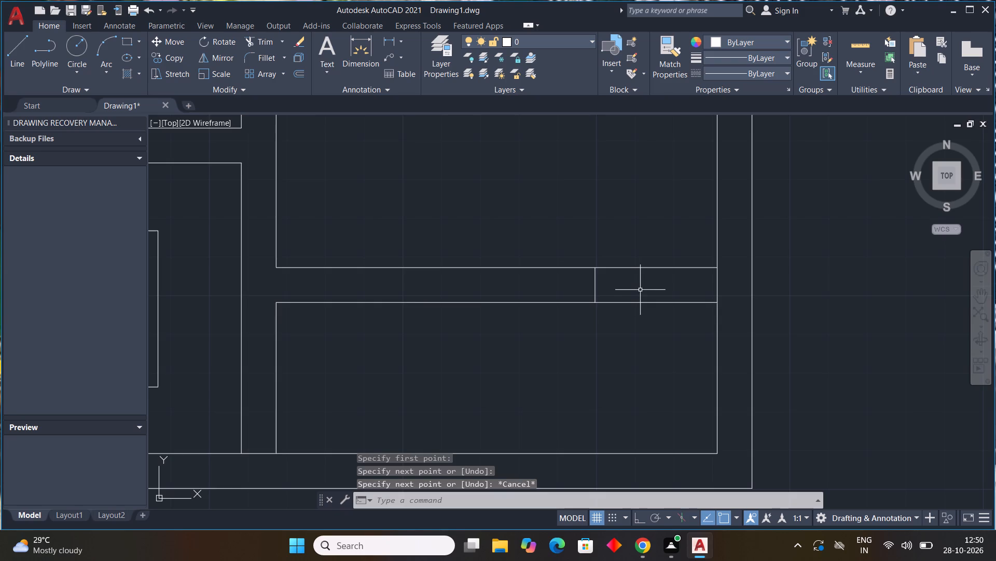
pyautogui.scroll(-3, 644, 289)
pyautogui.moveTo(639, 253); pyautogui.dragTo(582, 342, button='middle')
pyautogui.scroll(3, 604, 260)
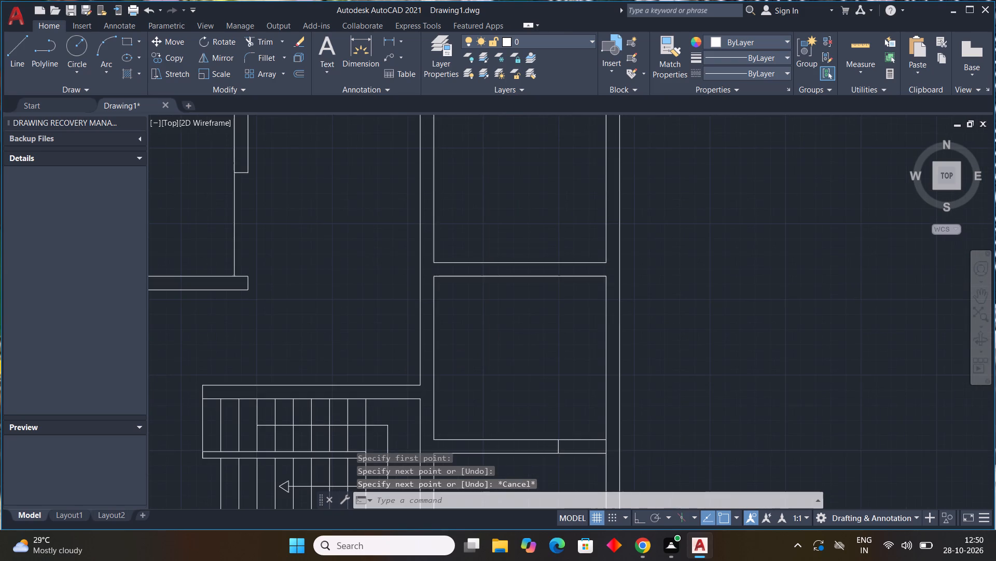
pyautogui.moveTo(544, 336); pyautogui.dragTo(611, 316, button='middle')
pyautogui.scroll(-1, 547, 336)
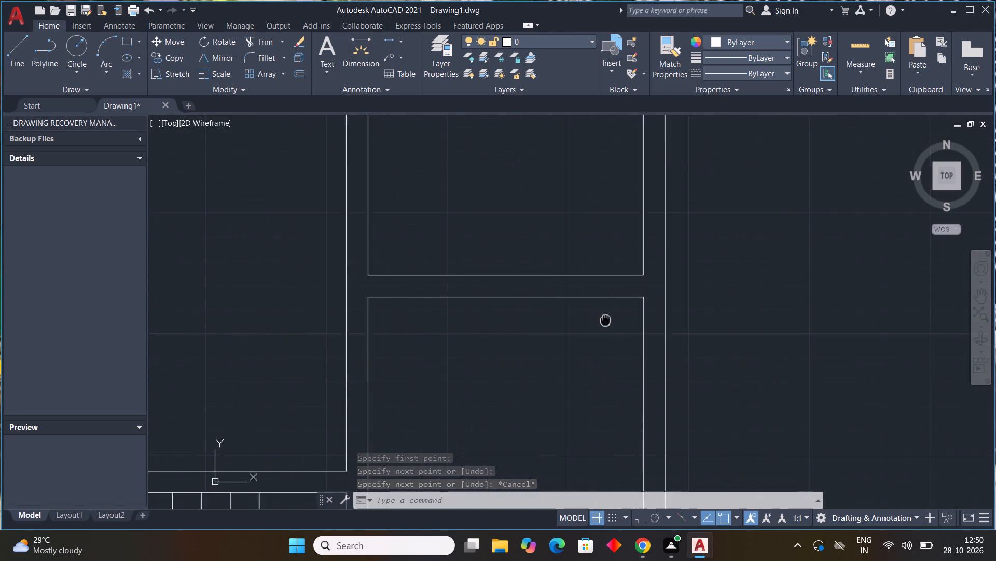
# Draw two short horizontal lines across the vertical partition beside the right-hand rooms: one level with the middle partition's lower face, one a little below.
pyautogui.moveTo(611, 316); pyautogui.dragTo(663, 301, button='middle')
pyautogui.write('l')
pyautogui.press('space')
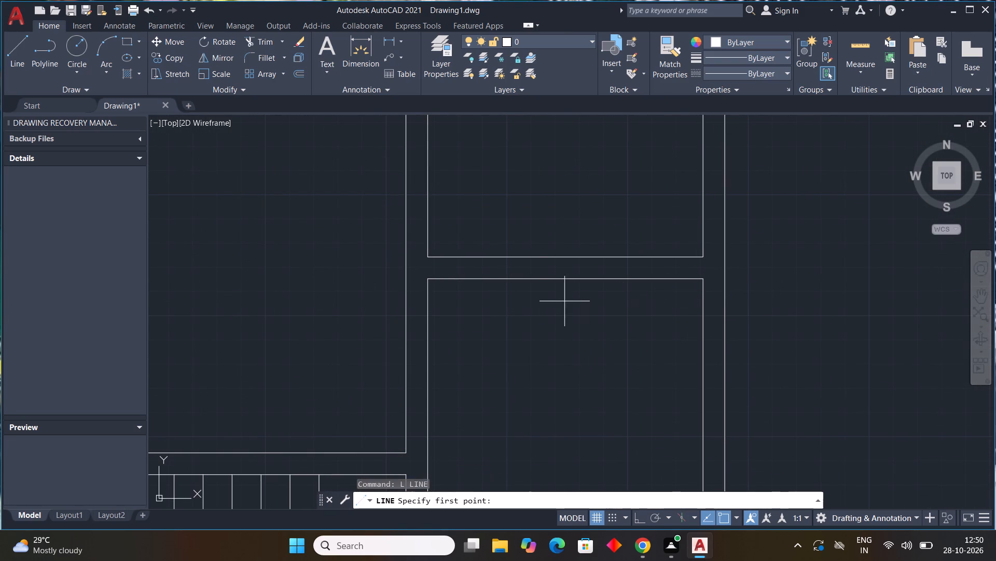
pyautogui.moveTo(426, 276); pyautogui.dragTo(410, 275)
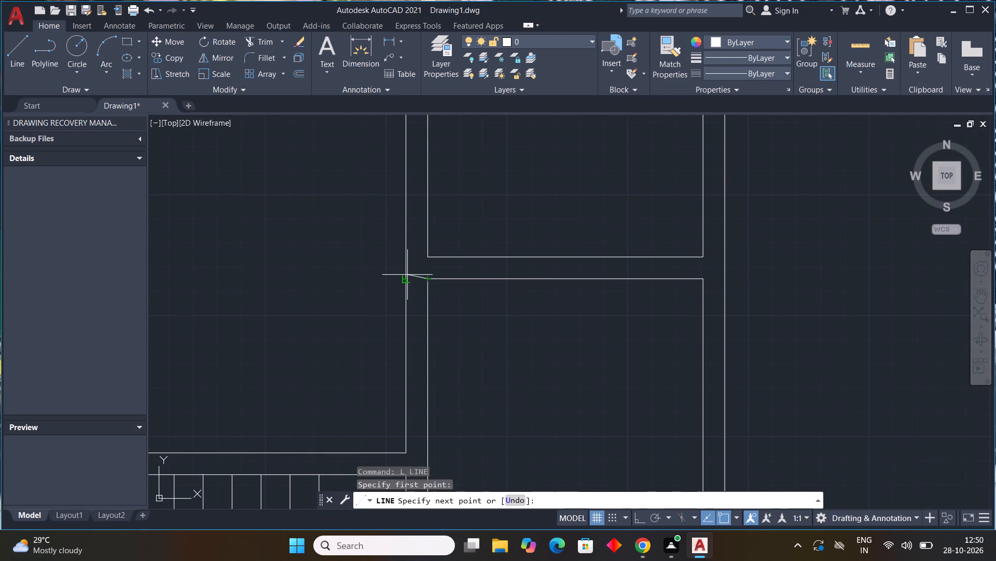
pyautogui.click(405, 276)
pyautogui.press('Escape')
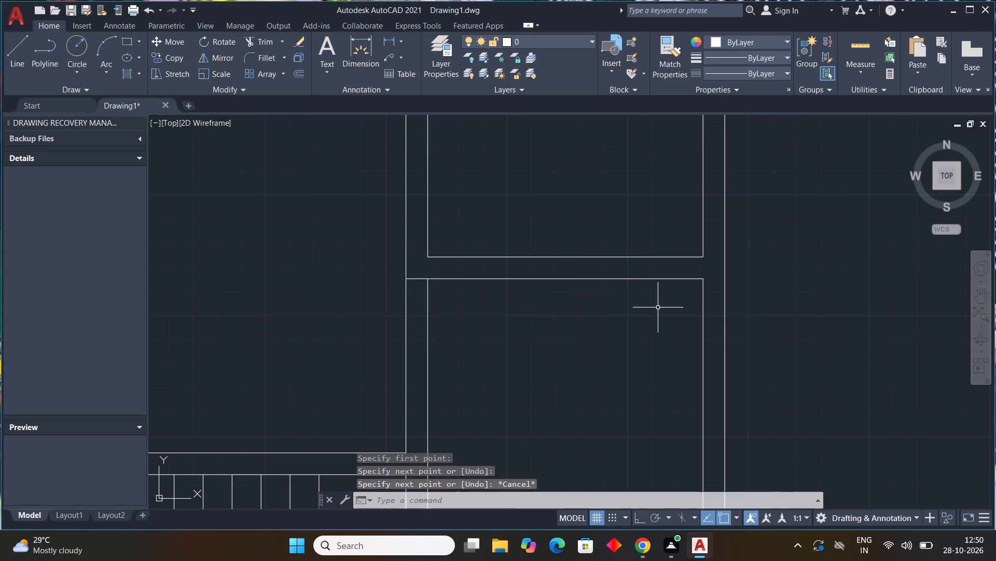
pyautogui.write('l')
pyautogui.press('space')
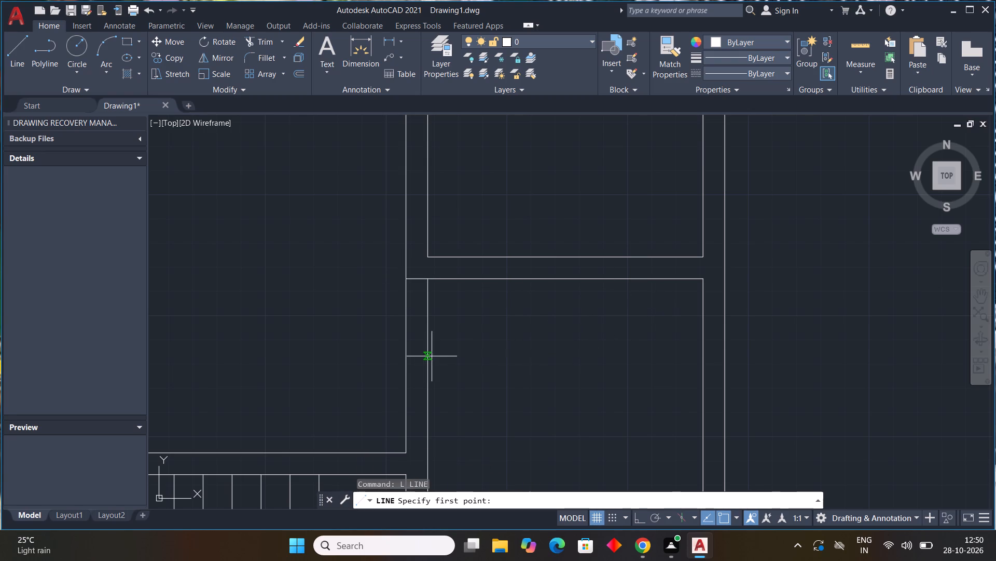
pyautogui.click(428, 360)
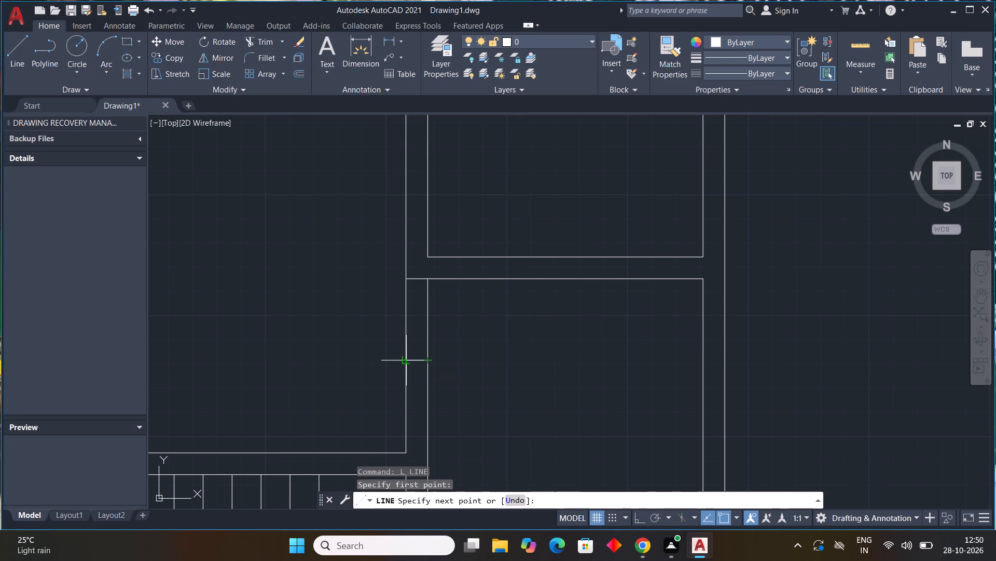
pyautogui.click(406, 360)
pyautogui.press('Escape')
# Draw two short horizontal lines across the same vertical partition: one level with the middle right-hand partition's upper face, one a little above.
pyautogui.scroll(-3, 513, 211)
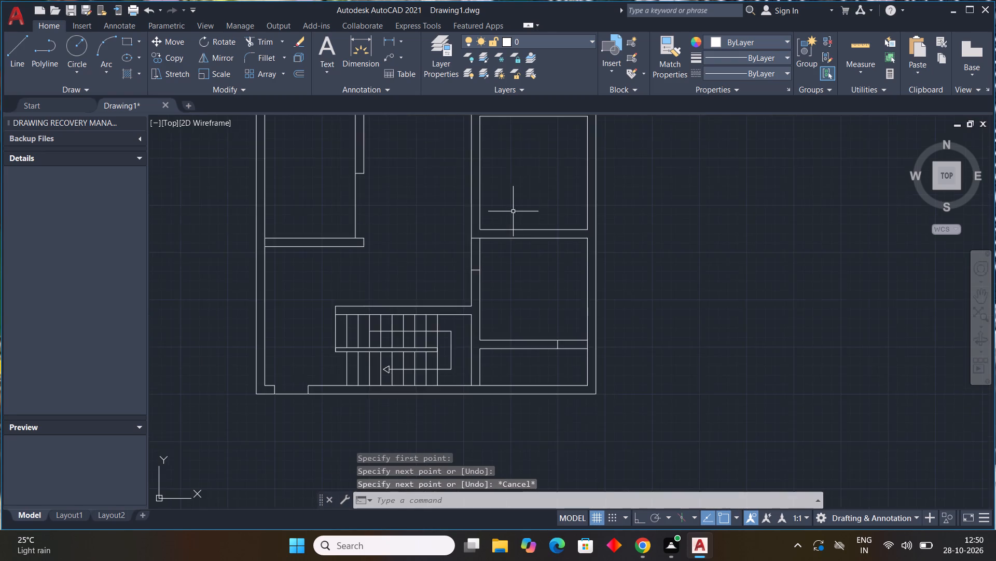
pyautogui.moveTo(514, 211); pyautogui.dragTo(490, 311, button='middle')
pyautogui.write('l')
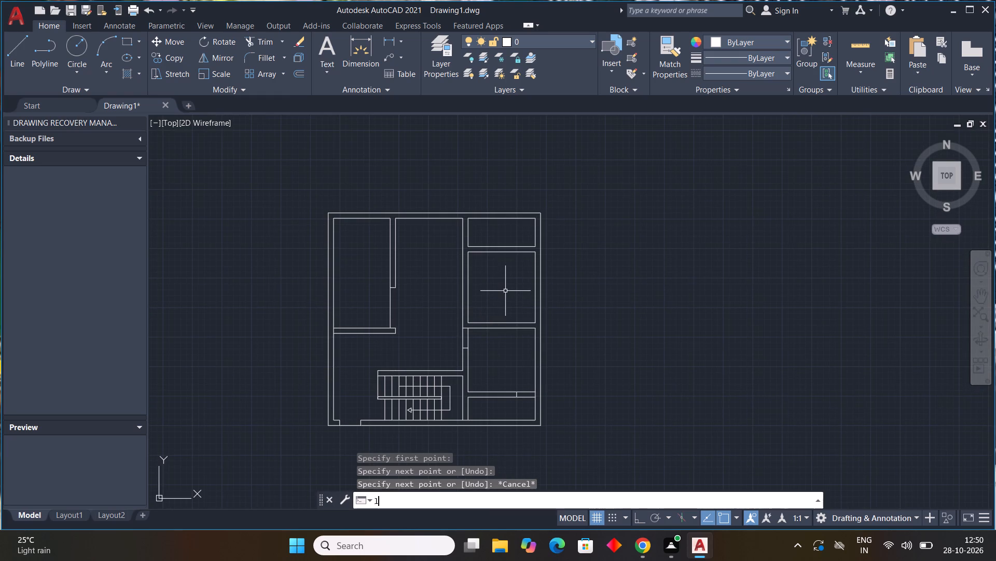
pyautogui.press('space')
pyautogui.scroll(4, 463, 332)
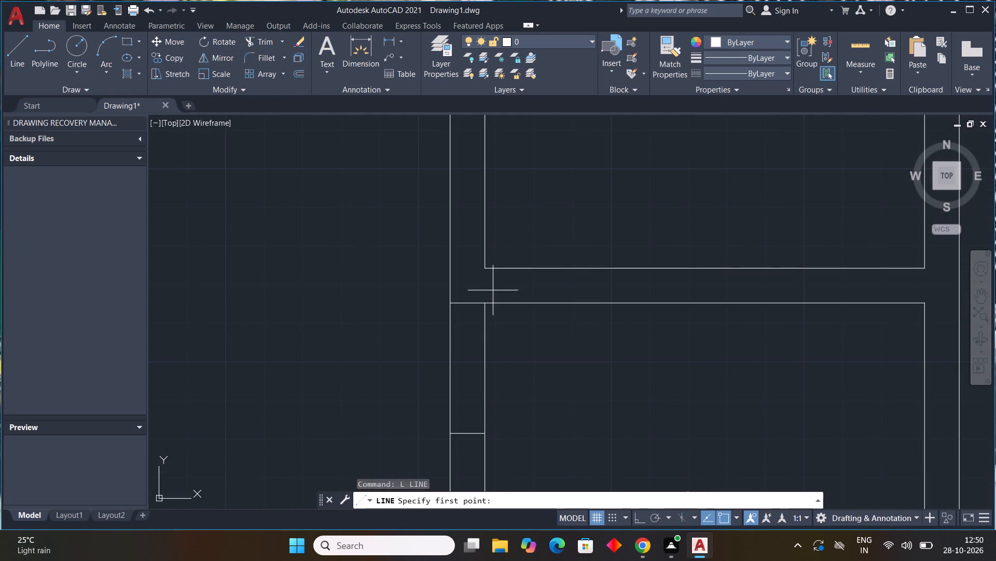
pyautogui.click(487, 268)
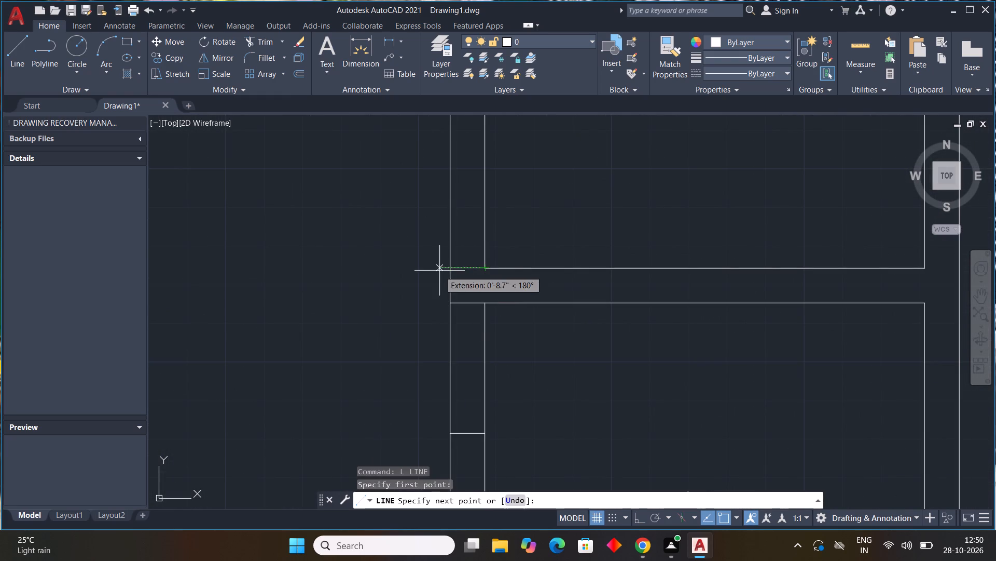
pyautogui.click(453, 264)
pyautogui.press('Escape')
pyautogui.press('space')
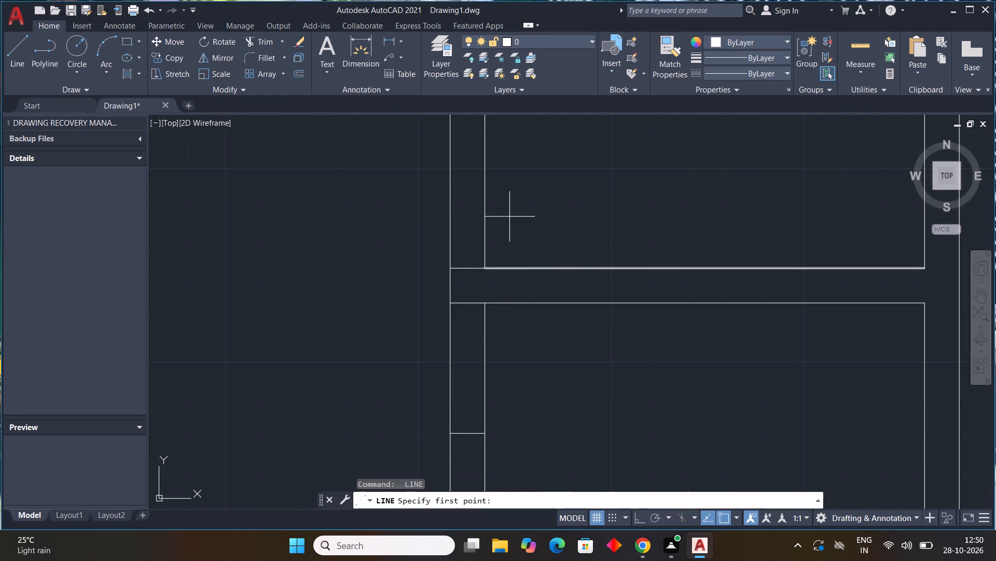
pyautogui.scroll(-1, 509, 216)
pyautogui.moveTo(510, 216); pyautogui.dragTo(536, 296, button='middle')
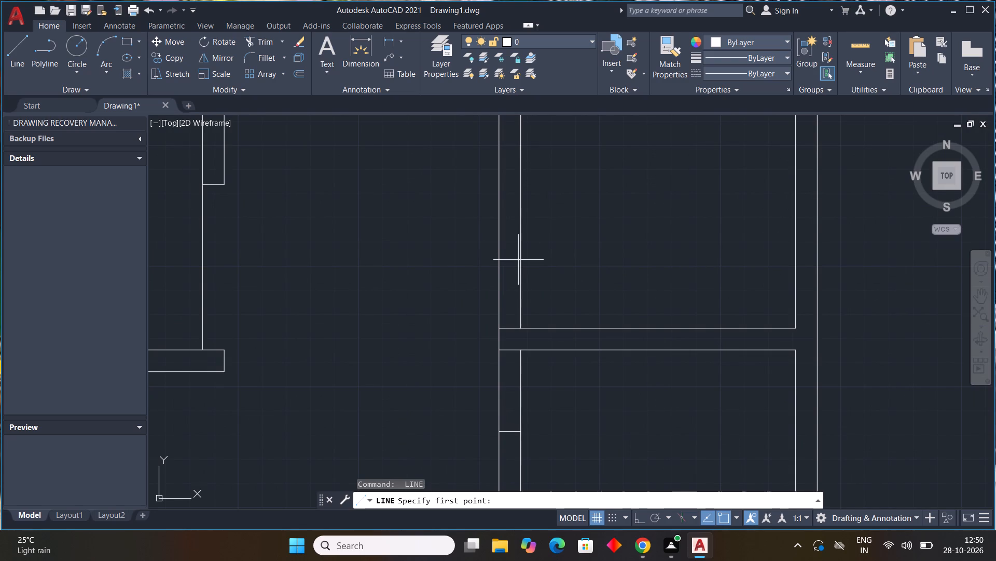
pyautogui.click(519, 254)
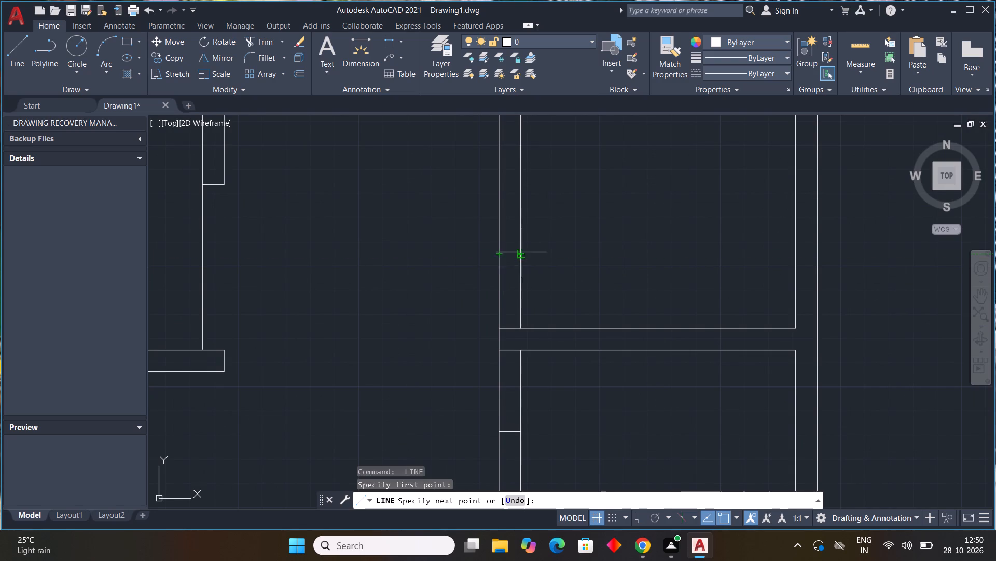
pyautogui.click(495, 251)
pyautogui.press('Escape')
# Draw two short vertical lines at the uppermost right-hand partition: one closing the right wall's inner face, one across the partition a little to its left.
pyautogui.scroll(-2, 603, 213)
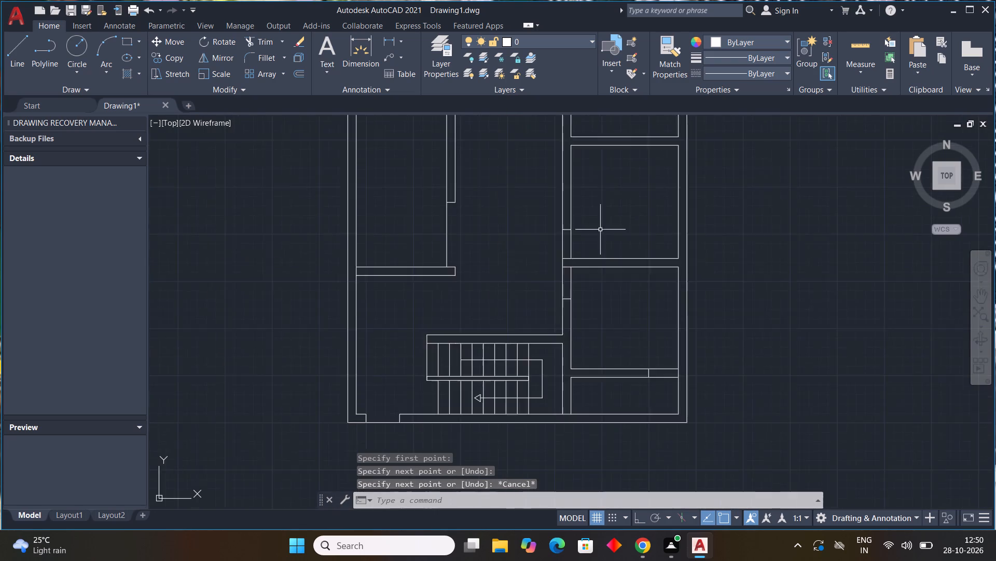
pyautogui.moveTo(594, 249); pyautogui.dragTo(528, 320, button='middle')
pyautogui.press('space')
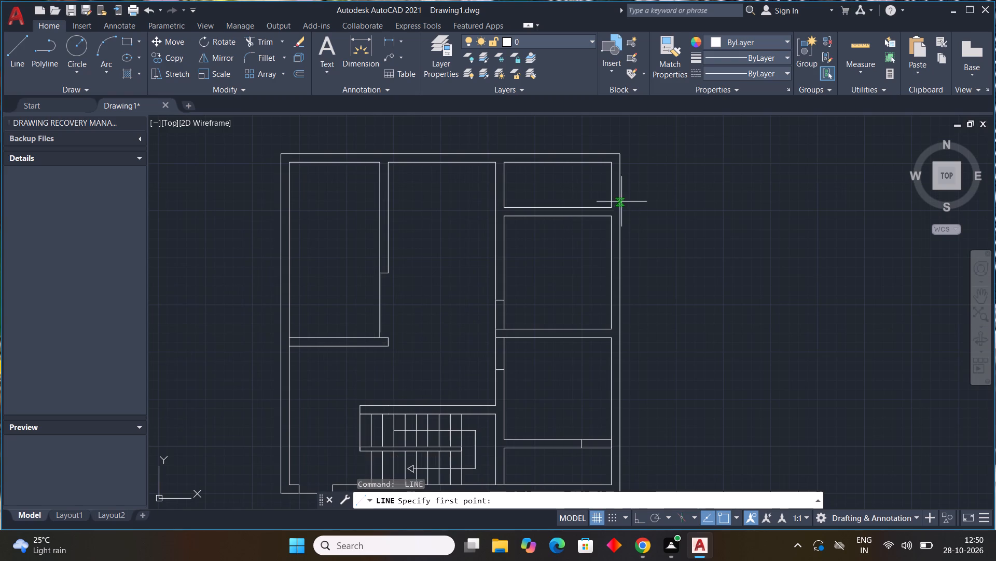
pyautogui.scroll(3, 620, 201)
pyautogui.click(587, 225)
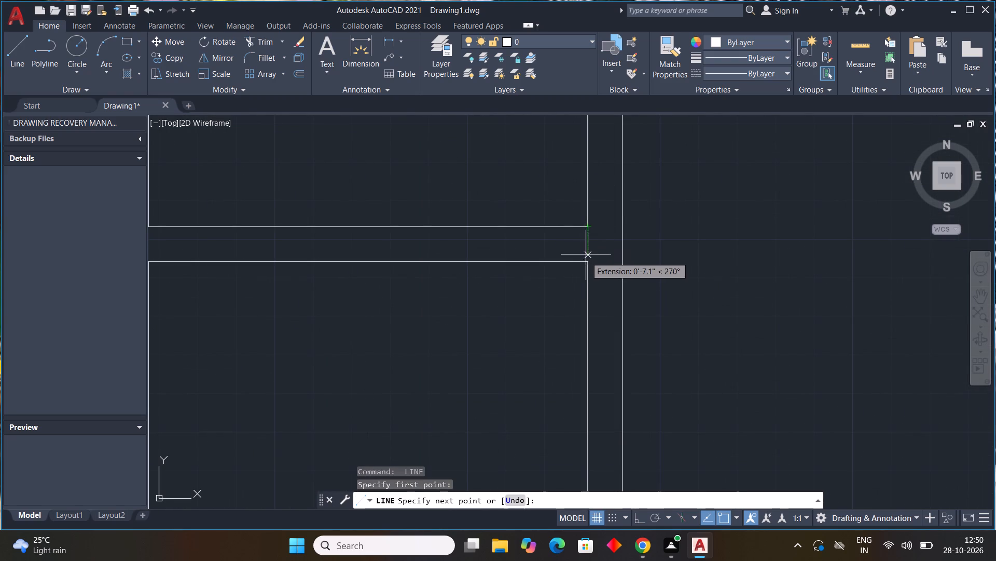
pyautogui.click(586, 260)
pyautogui.press('Escape')
pyautogui.press('space')
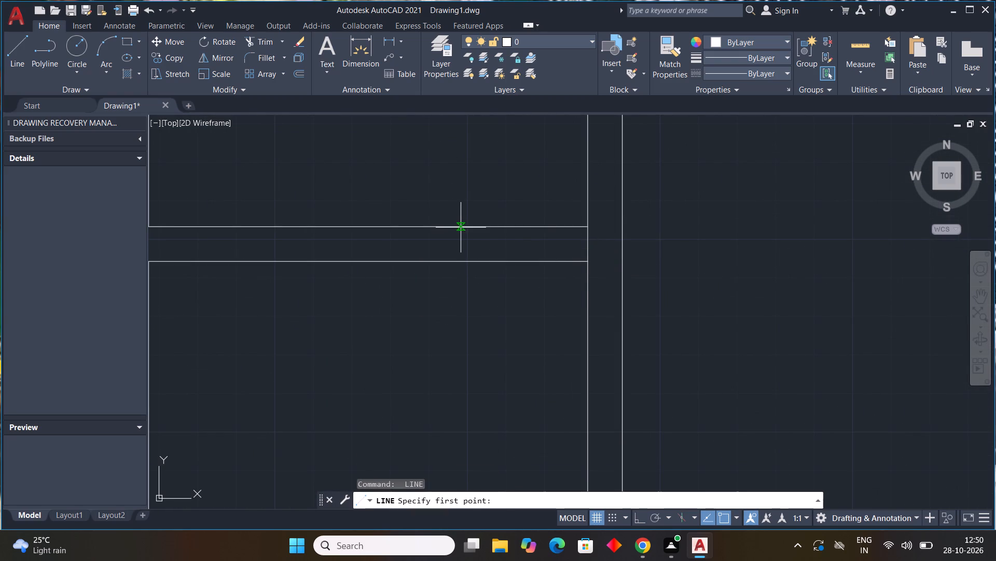
pyautogui.click(461, 228)
pyautogui.click(462, 258)
pyautogui.press('Escape')
# Trim the marked openings in the uppermost right-hand partition and in the vertical partition above and below the middle right-hand partition.
pyautogui.scroll(-3, 513, 244)
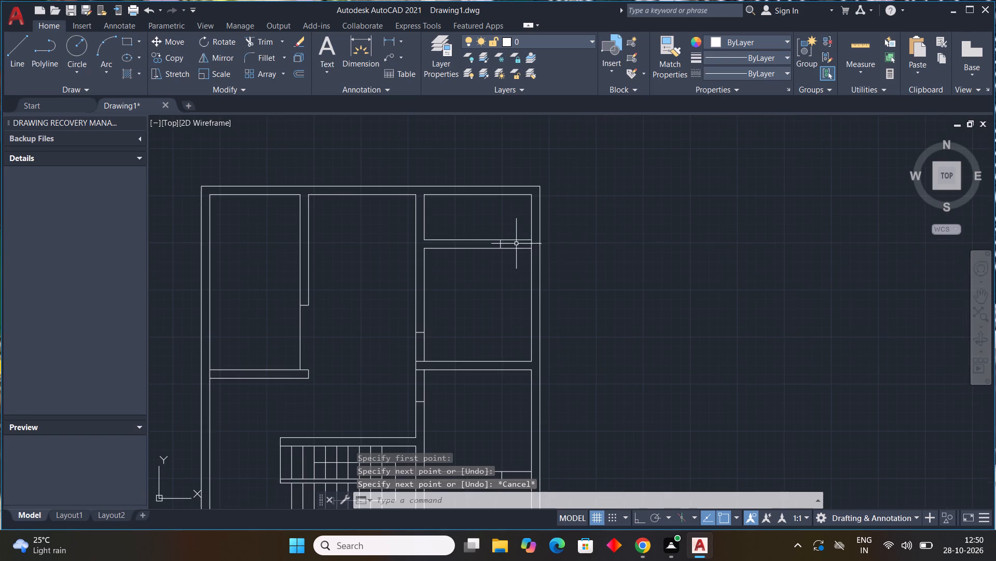
pyautogui.moveTo(584, 255); pyautogui.dragTo(674, 216, button='middle')
pyautogui.write('tr')
pyautogui.press('space')
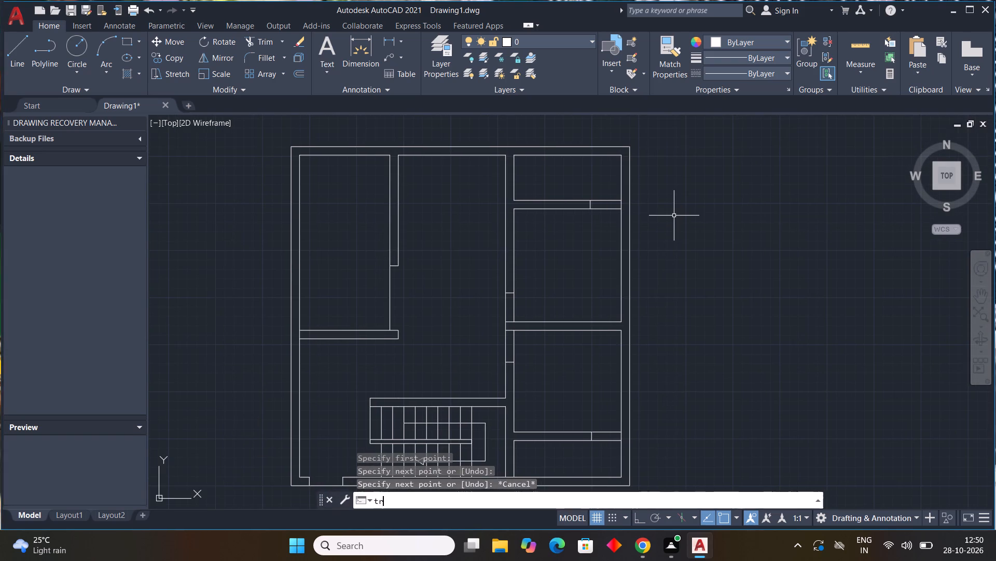
pyautogui.moveTo(602, 189); pyautogui.dragTo(606, 234)
pyautogui.moveTo(475, 319); pyautogui.dragTo(534, 312)
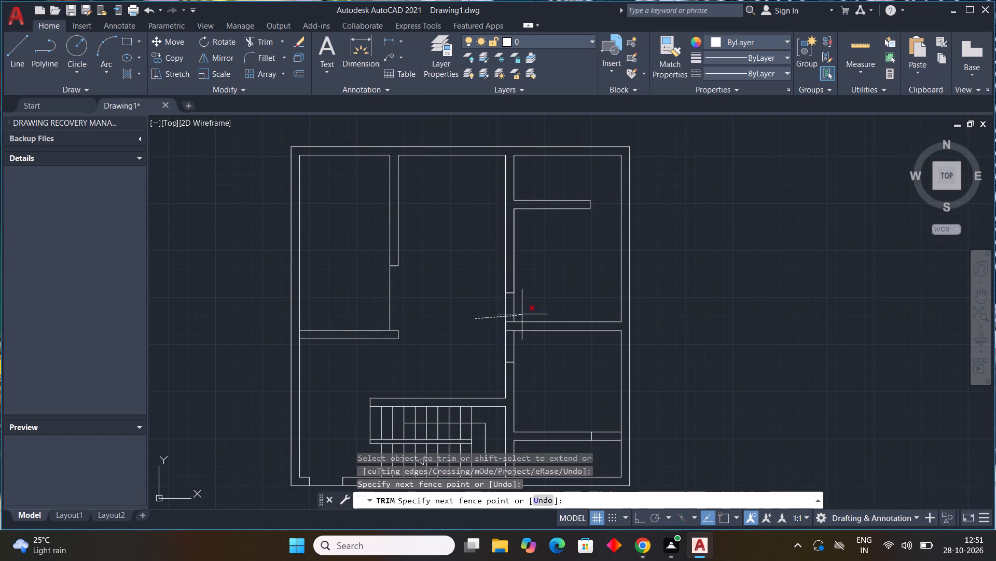
pyautogui.moveTo(534, 312); pyautogui.dragTo(541, 310)
pyautogui.moveTo(481, 347); pyautogui.dragTo(533, 346)
# Trim the lowest right-hand partition's two lines between its opening mark and the right outer wall.
pyautogui.scroll(-2, 591, 376)
pyautogui.moveTo(591, 378); pyautogui.dragTo(519, 323, button='middle')
pyautogui.scroll(4, 531, 346)
pyautogui.moveTo(505, 312); pyautogui.dragTo(497, 364)
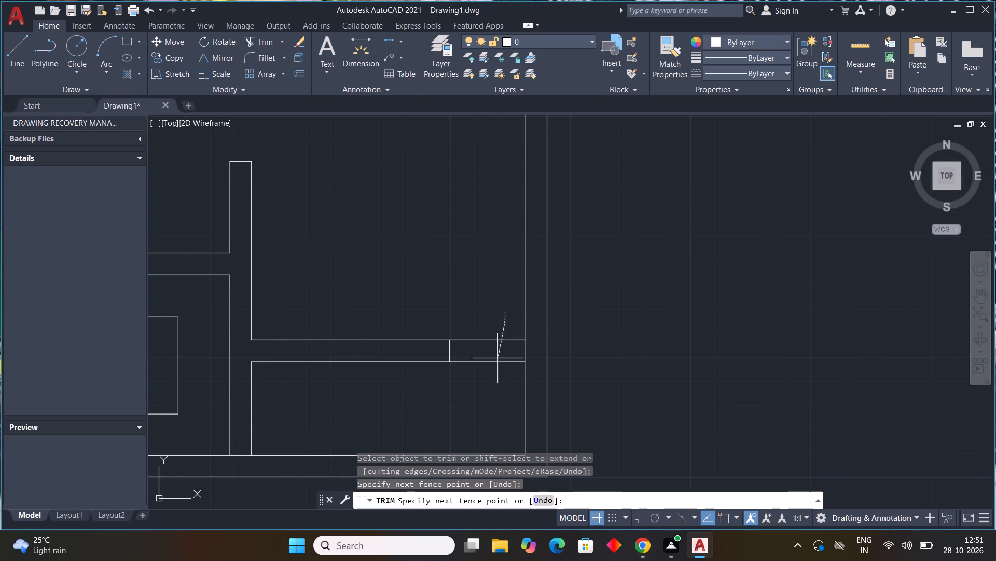
pyautogui.moveTo(497, 364); pyautogui.dragTo(495, 378)
pyautogui.press('Escape')
pyautogui.press('Escape')
pyautogui.press('Escape')
pyautogui.press('Escape')
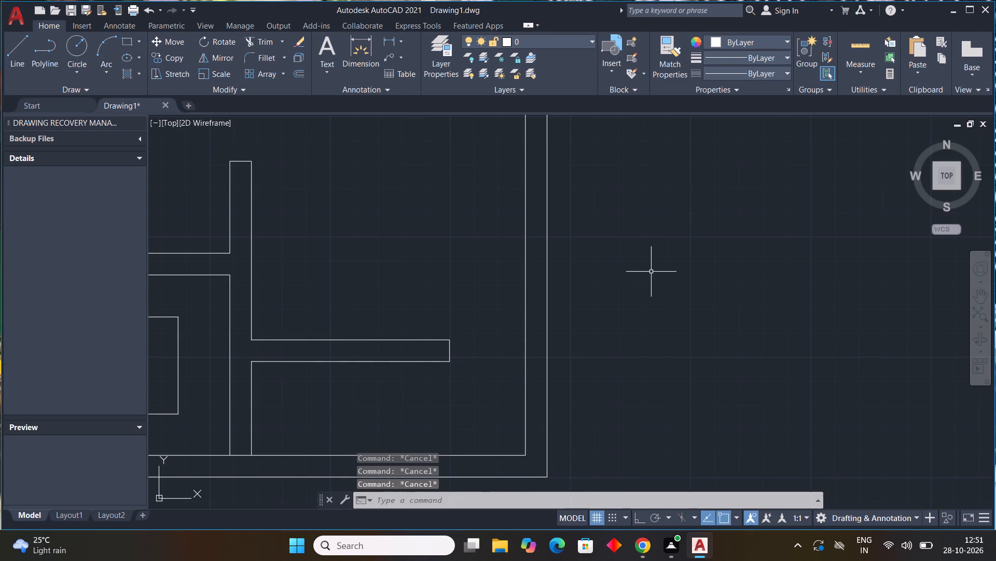
pyautogui.press('Escape')
pyautogui.press('Escape')
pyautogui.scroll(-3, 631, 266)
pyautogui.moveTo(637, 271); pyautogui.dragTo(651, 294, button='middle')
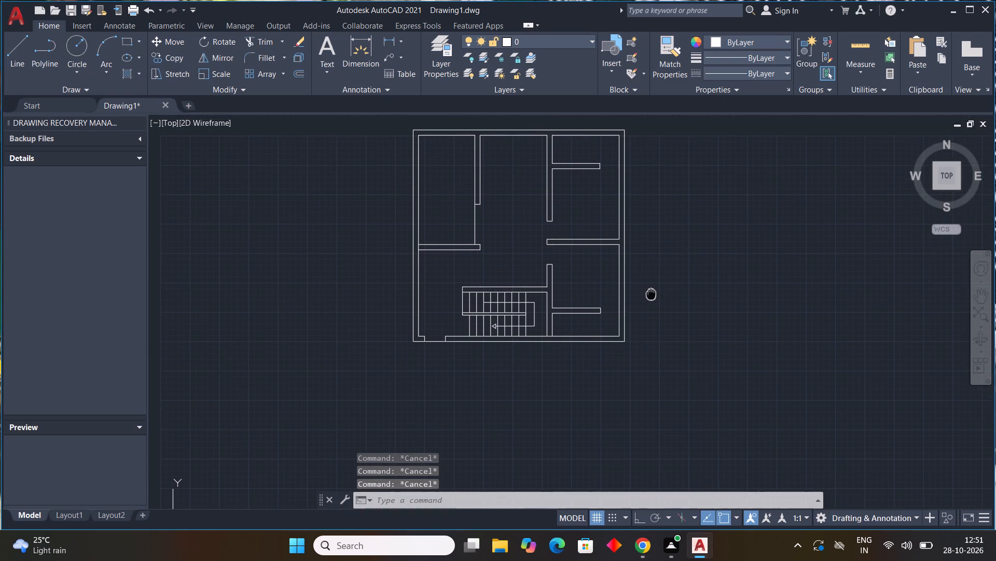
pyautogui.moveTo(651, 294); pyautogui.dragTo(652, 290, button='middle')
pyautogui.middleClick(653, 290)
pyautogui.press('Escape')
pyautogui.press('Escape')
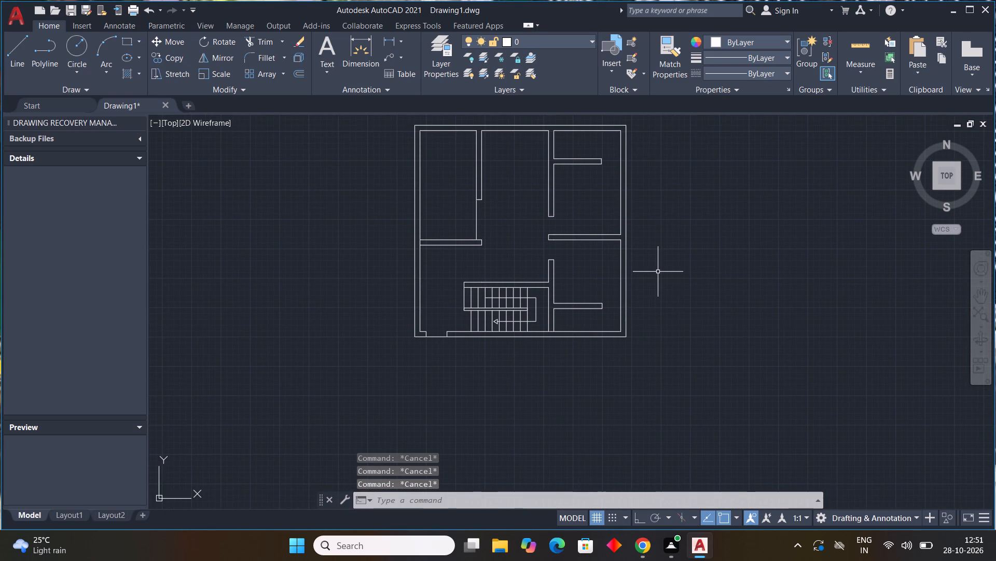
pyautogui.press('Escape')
# Draw two short vertical lines across the top outer wall's thickness above the upper-left room, marking an opening.
pyautogui.moveTo(496, 157); pyautogui.dragTo(505, 209, button='middle')
pyautogui.scroll(2, 474, 198)
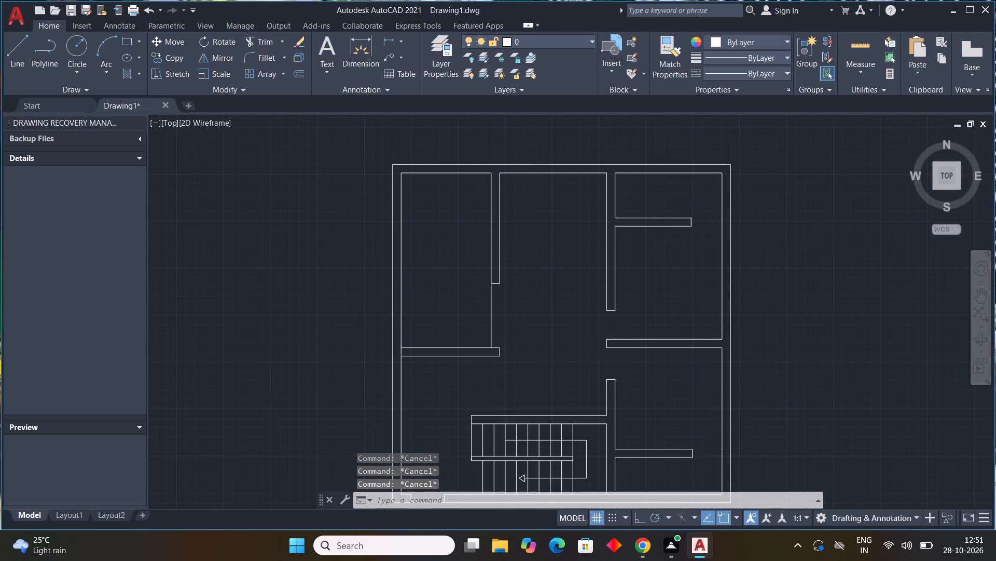
pyautogui.press('Escape')
pyautogui.press('Escape')
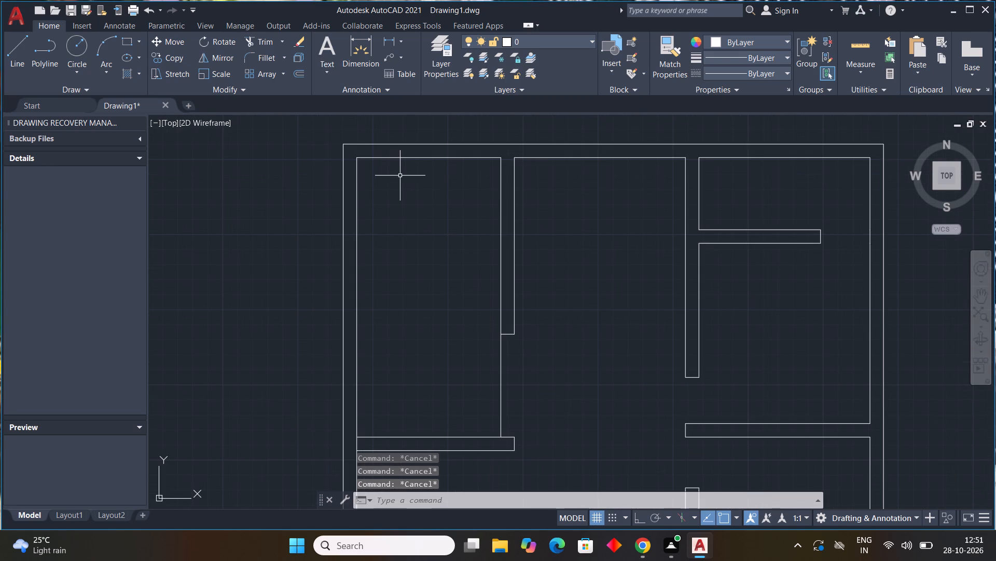
pyautogui.write('l')
pyautogui.press('space')
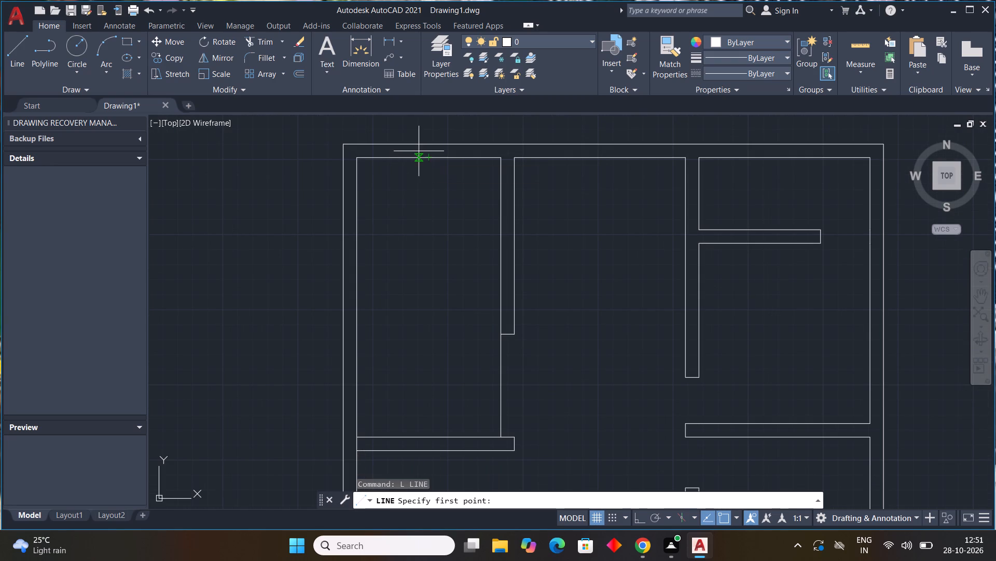
pyautogui.scroll(2, 419, 151)
pyautogui.scroll(-1, 418, 151)
pyautogui.moveTo(418, 151); pyautogui.dragTo(465, 164, button='middle')
pyautogui.middleClick(465, 164)
pyautogui.middleClick(465, 163)
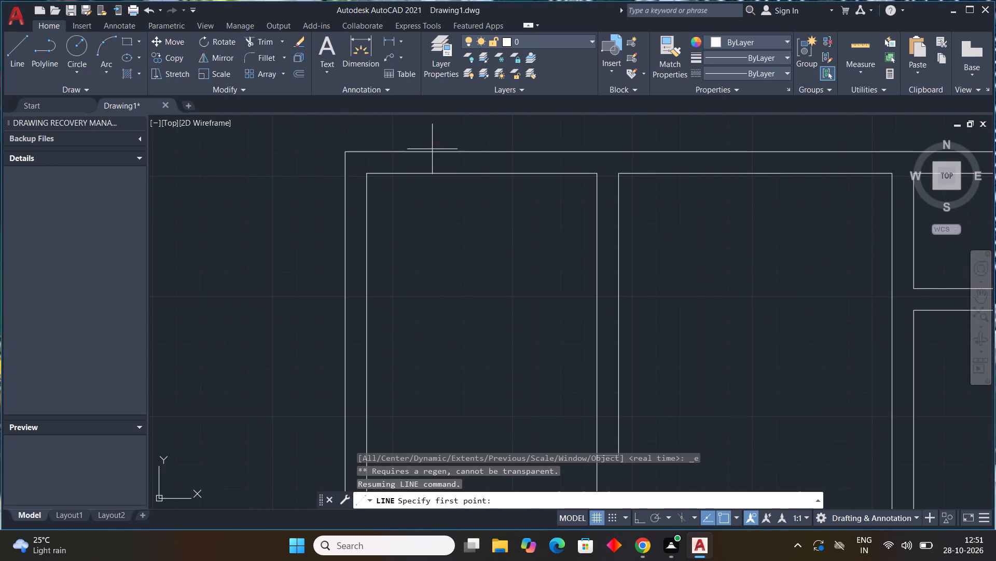
pyautogui.click(431, 152)
pyautogui.click(432, 170)
pyautogui.press('Escape')
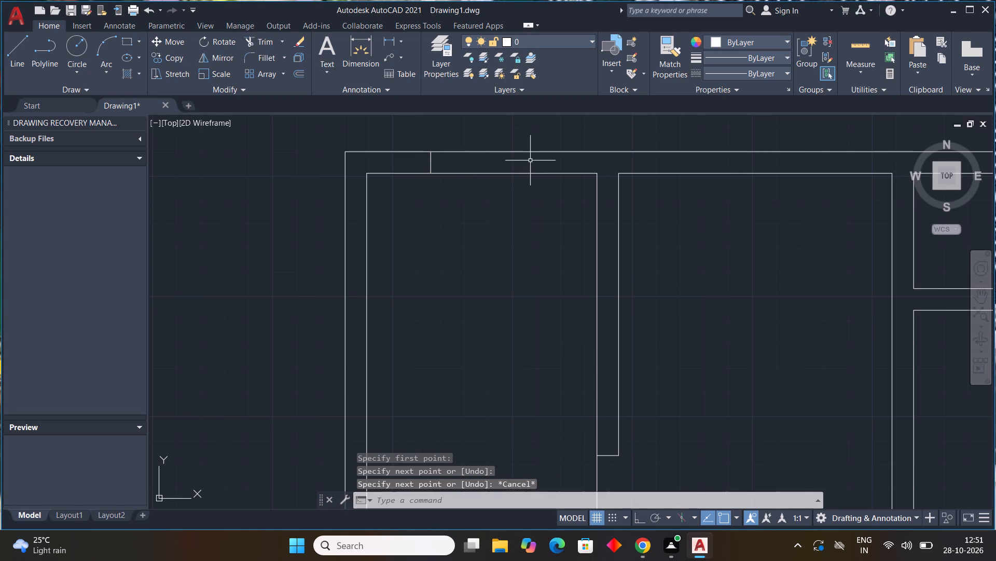
pyautogui.press('space')
pyautogui.click(524, 154)
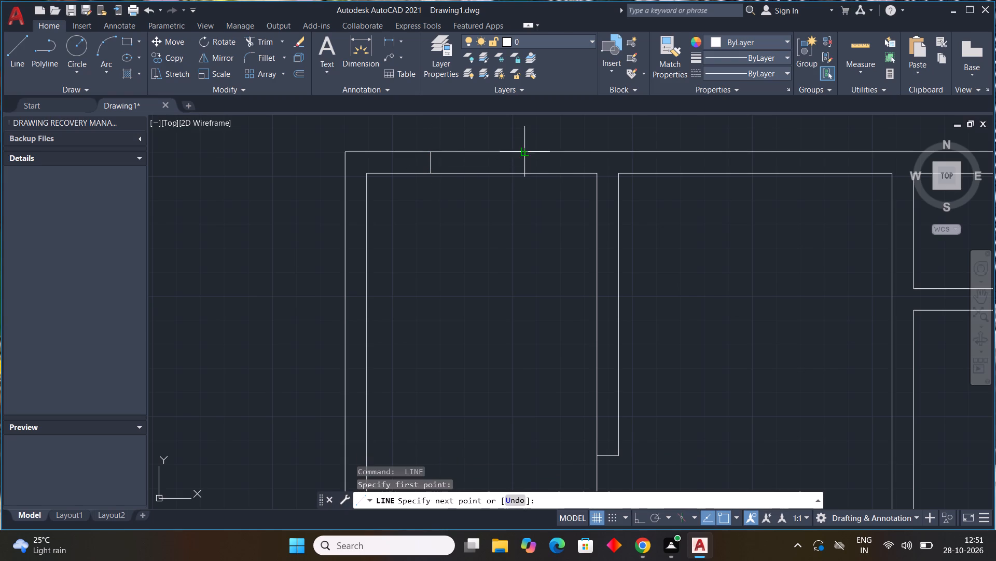
pyautogui.click(527, 172)
pyautogui.press('Escape')
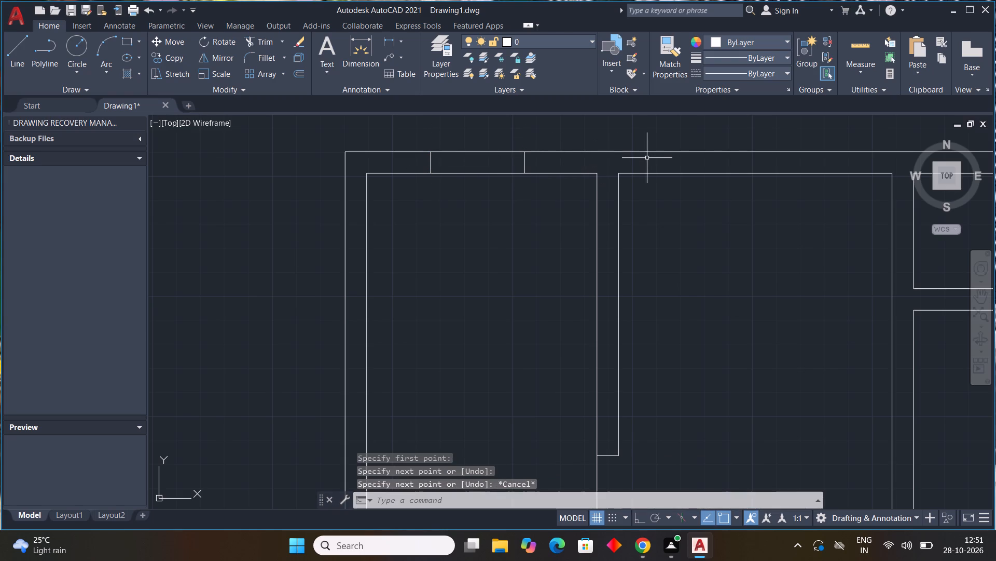
# Offset the upper-left room's top wall line 3" into the wall, and offset that copy another 3" the same way.
pyautogui.press('o')
pyautogui.press('f')
pyautogui.press('f')
pyautogui.press('space')
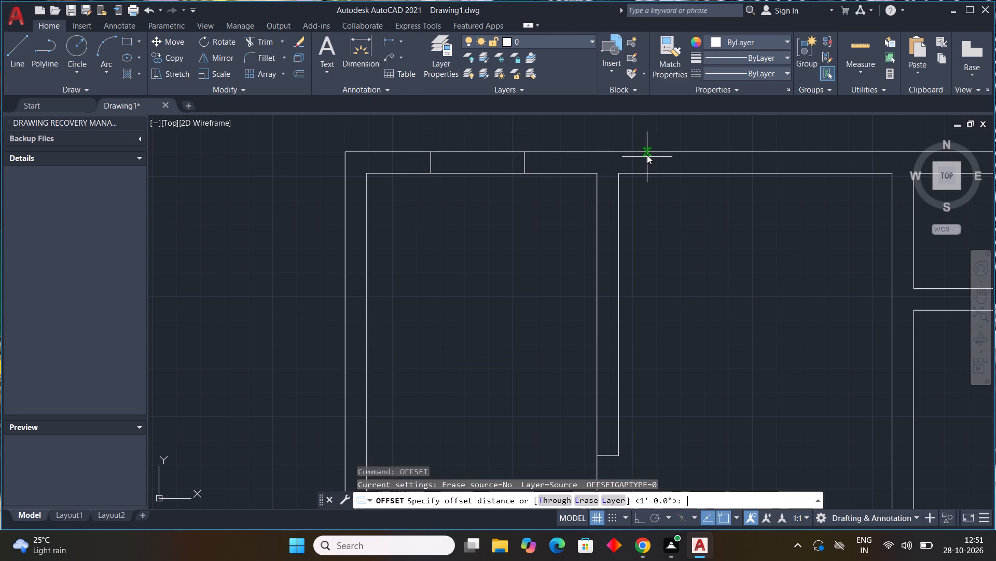
pyautogui.press('3')
pyautogui.hotkey('shift', '"')
pyautogui.press('Return')
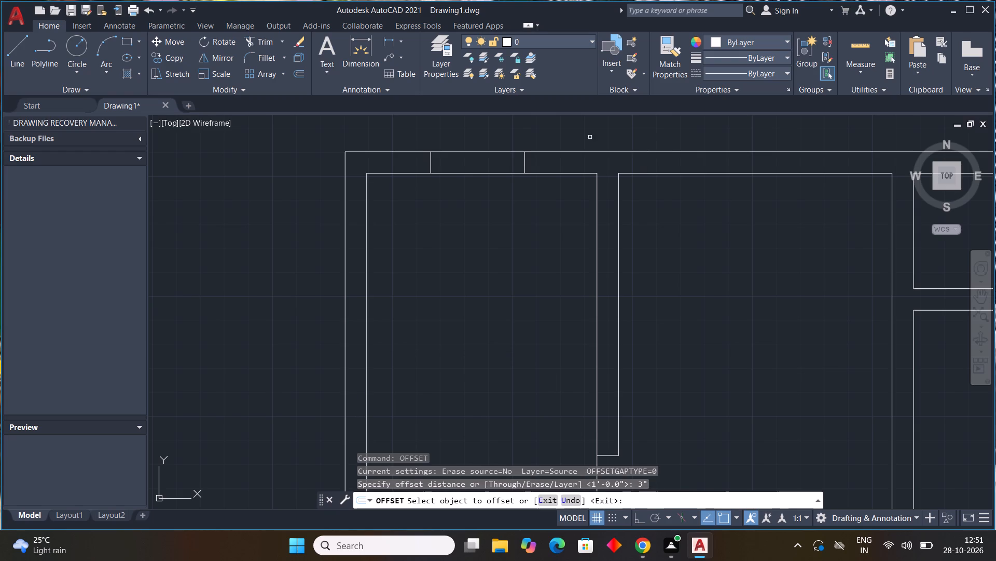
pyautogui.moveTo(508, 173); pyautogui.dragTo(504, 166)
pyautogui.click(501, 160)
pyautogui.scroll(2, 501, 160)
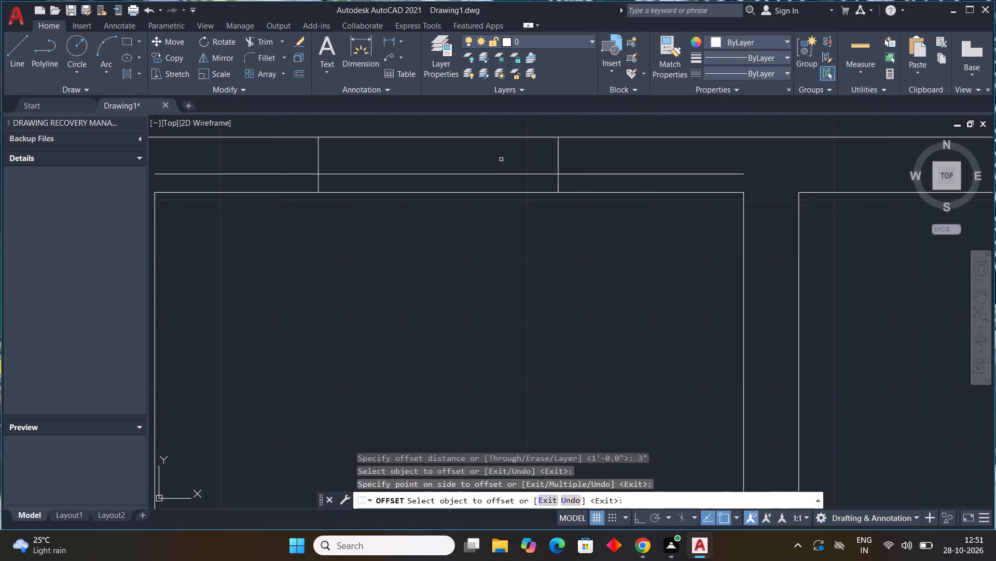
pyautogui.moveTo(495, 173); pyautogui.dragTo(495, 166)
pyautogui.click(493, 156)
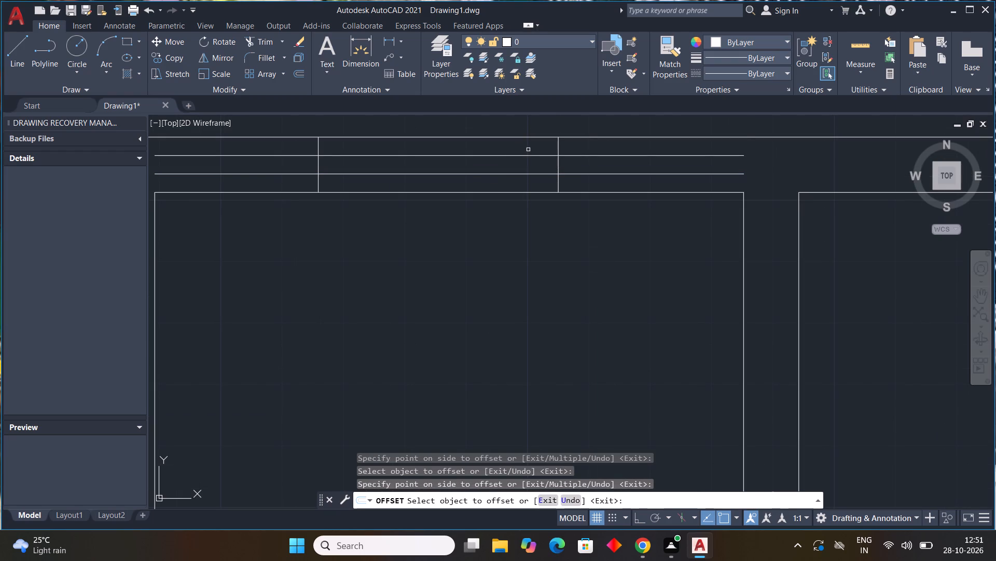
pyautogui.press('Escape')
pyautogui.press('Escape')
pyautogui.press('Escape')
pyautogui.press('Escape')
pyautogui.scroll(-2, 555, 165)
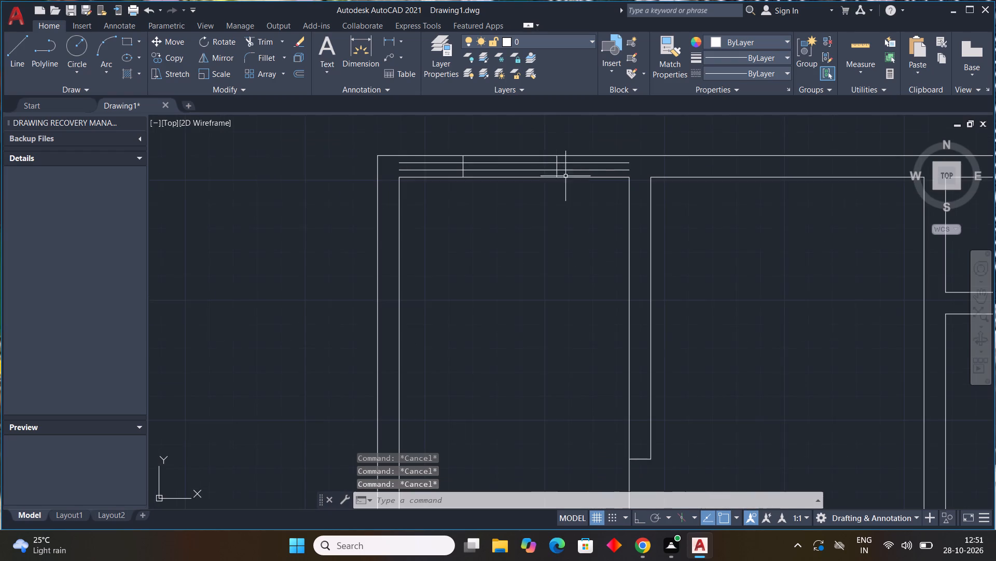
# Trim the two offset lines outside the opening marks in the top wall above the upper-left room, leaving the window lines.
pyautogui.moveTo(570, 197); pyautogui.dragTo(568, 234, button='middle')
pyautogui.press('Escape')
pyautogui.press('Escape')
pyautogui.press('Escape')
pyautogui.press('t')
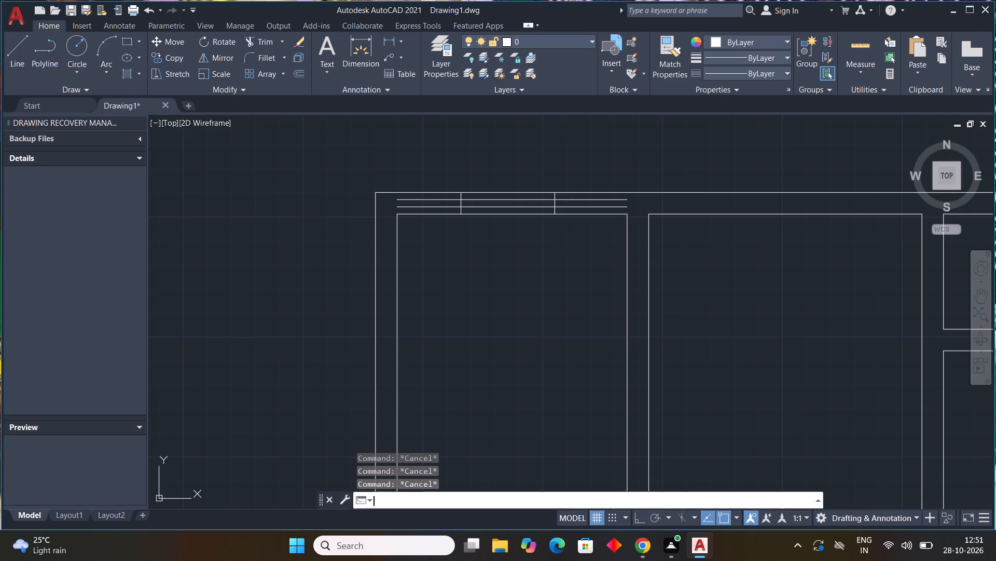
pyautogui.press('r')
pyautogui.press('space')
pyautogui.scroll(1, 578, 210)
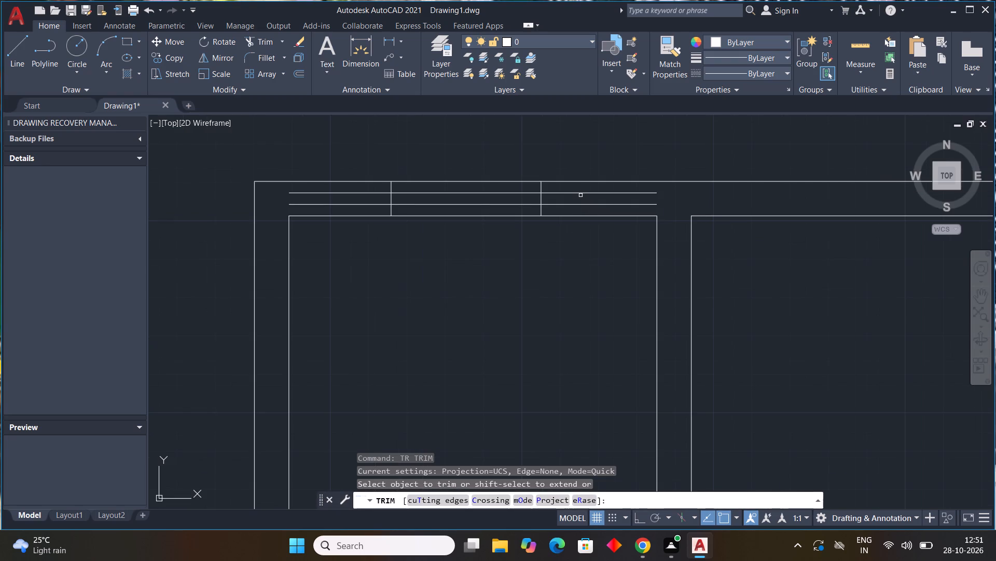
pyautogui.click(580, 194)
pyautogui.click(578, 207)
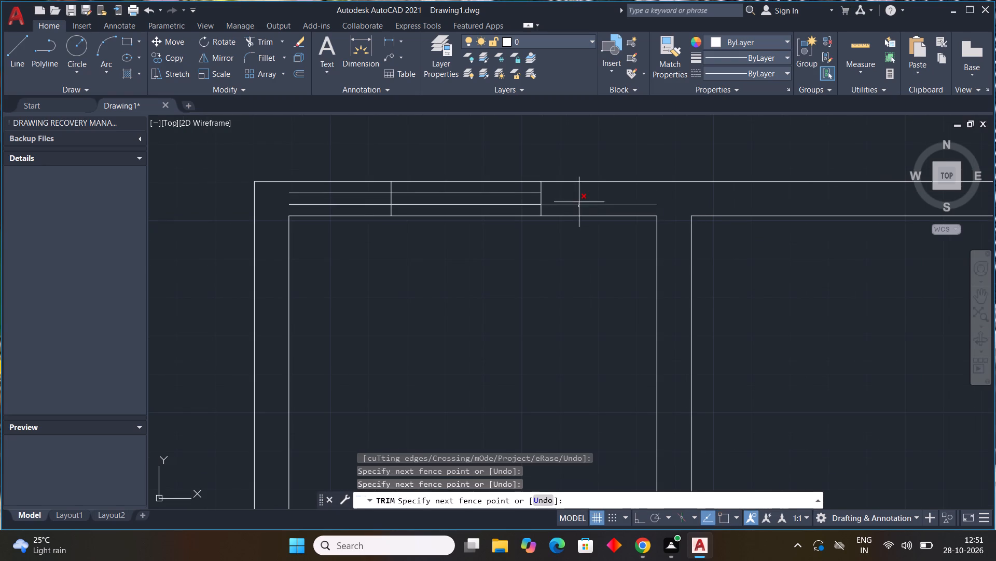
pyautogui.click(579, 202)
pyautogui.scroll(2, 359, 199)
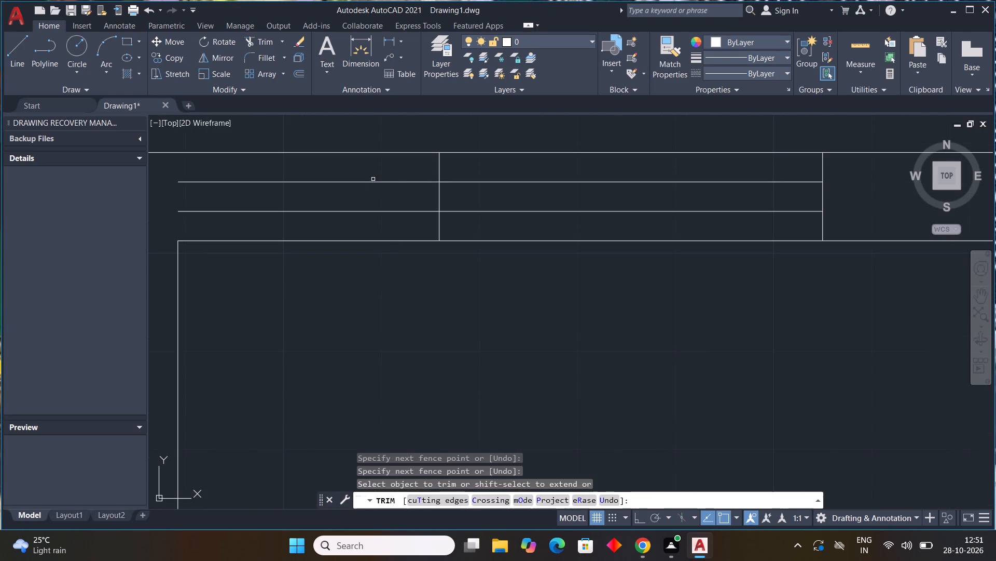
pyautogui.moveTo(373, 179); pyautogui.dragTo(374, 193)
pyautogui.click(369, 213)
pyautogui.scroll(-3, 372, 207)
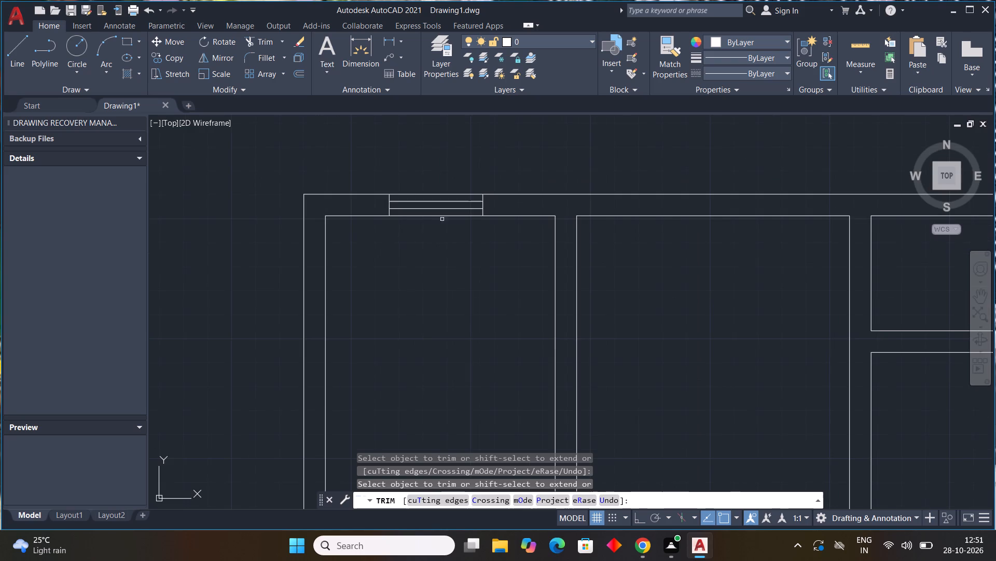
pyautogui.press('Escape')
pyautogui.press('Escape')
pyautogui.press('Escape')
pyautogui.press('Escape')
pyautogui.press('Escape')
pyautogui.press('Escape')
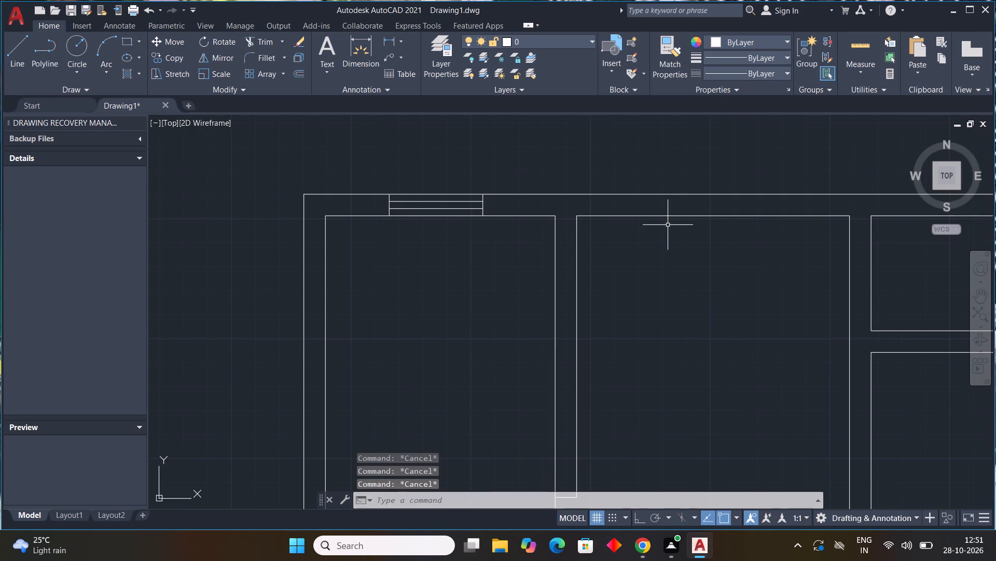
pyautogui.press('Escape')
pyautogui.press('Escape')
# Draw two short vertical lines across the top outer wall's thickness above the upper-middle room, marking a window opening.
pyautogui.scroll(-1, 724, 260)
pyautogui.moveTo(723, 260); pyautogui.dragTo(593, 238, button='middle')
pyautogui.press('l')
pyautogui.press('space')
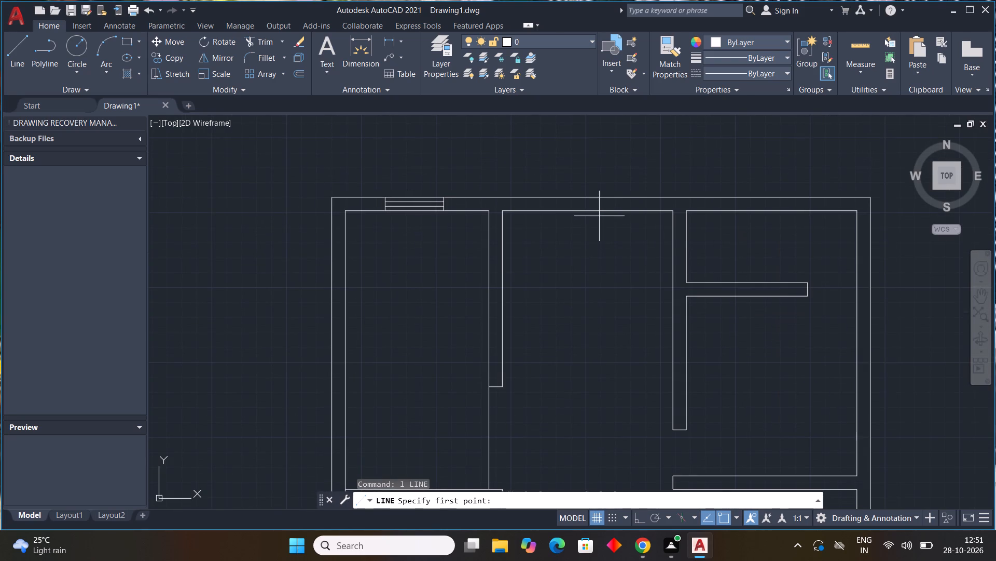
pyautogui.scroll(2, 570, 195)
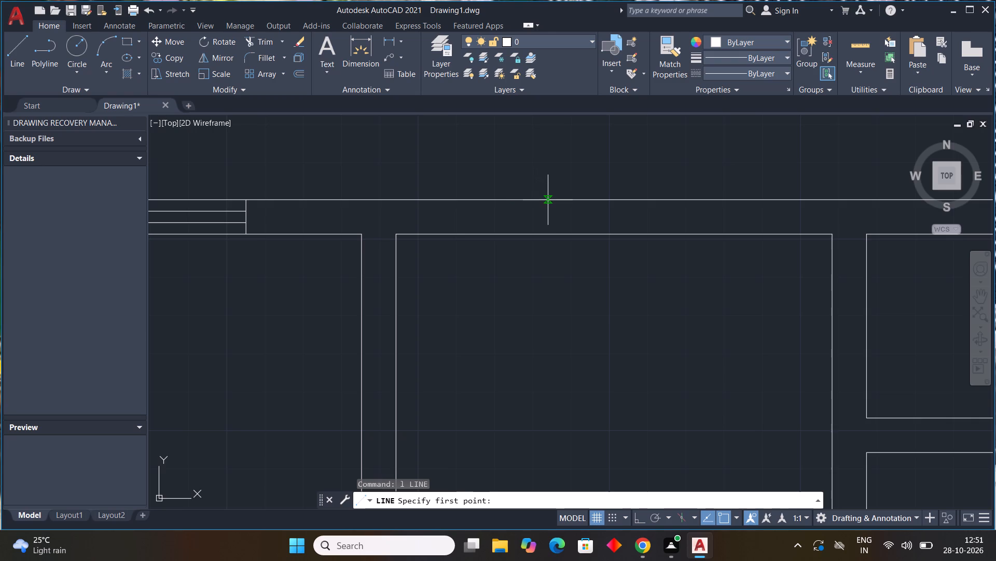
pyautogui.click(534, 200)
pyautogui.click(535, 233)
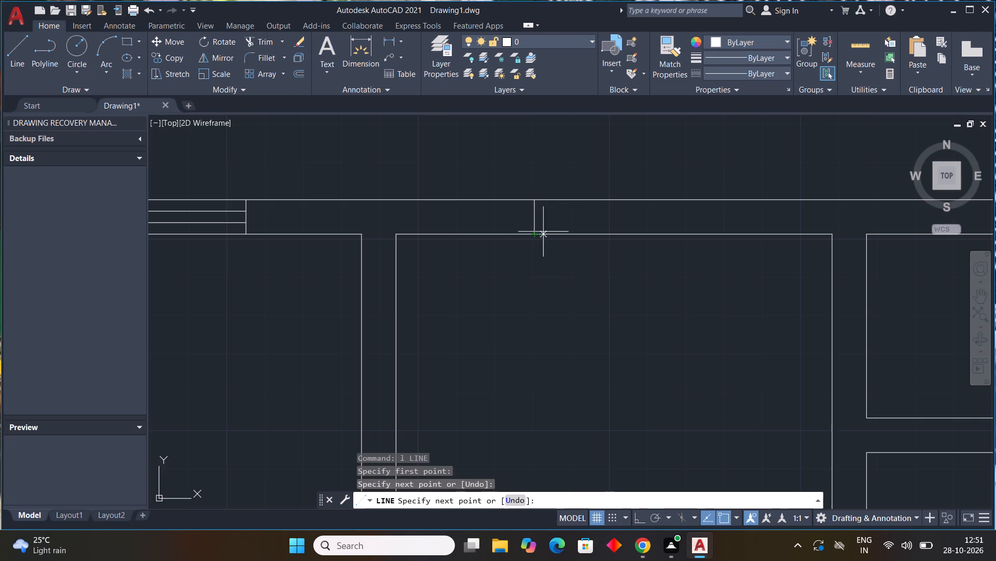
pyautogui.press('Escape')
pyautogui.press('space')
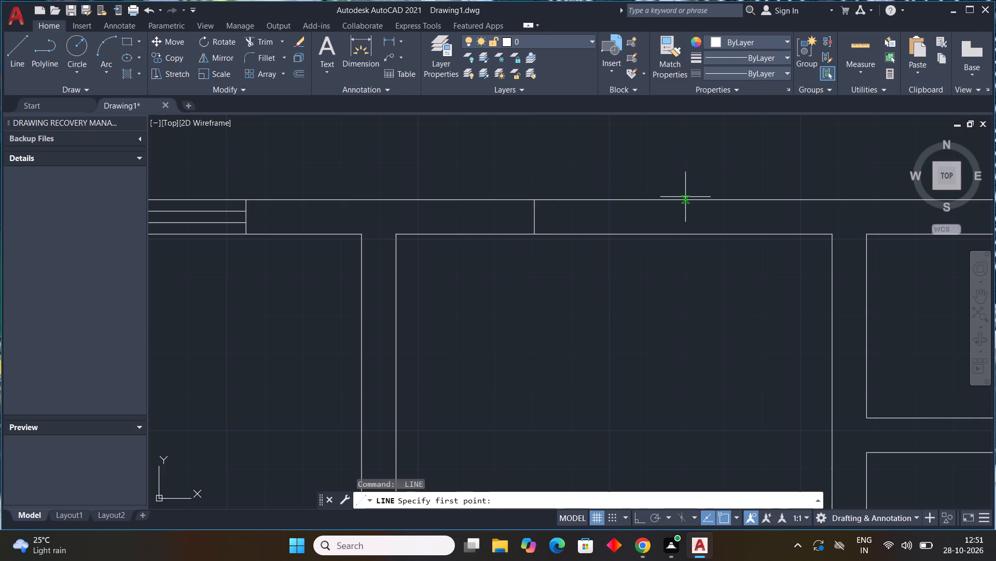
pyautogui.click(677, 201)
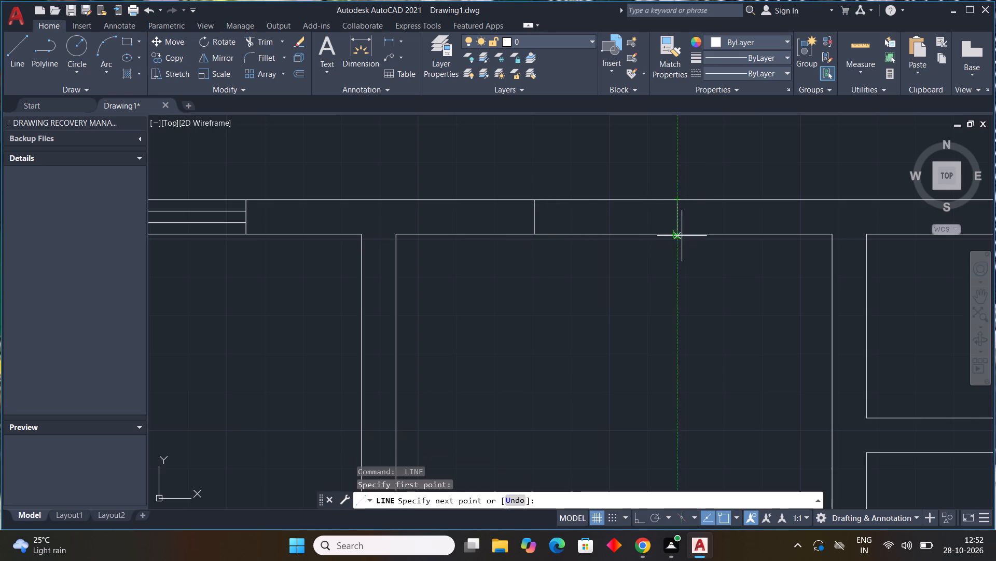
pyautogui.click(681, 234)
pyautogui.press('Escape')
pyautogui.press('Escape')
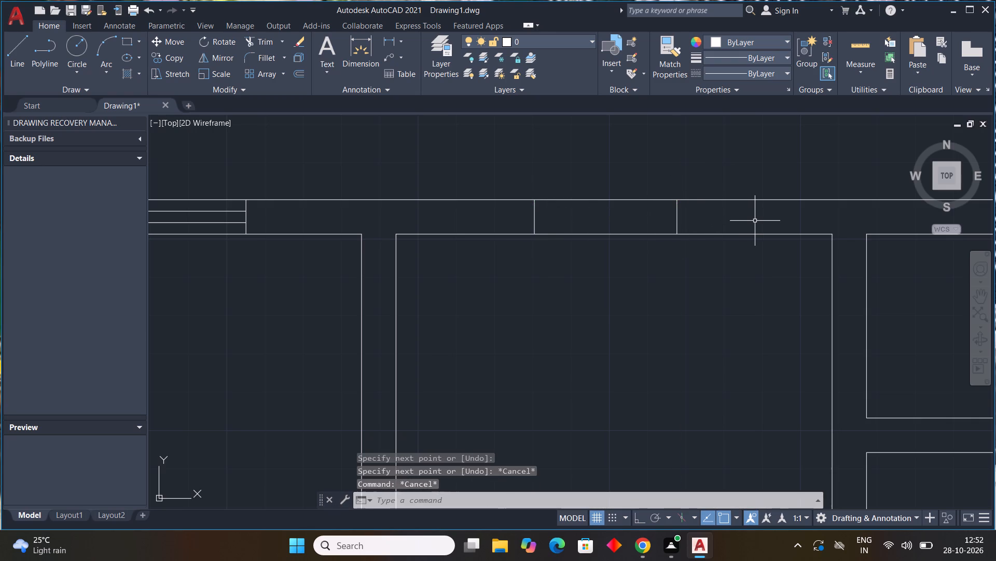
pyautogui.press('Escape')
pyautogui.press('Escape')
pyautogui.press('Escape')
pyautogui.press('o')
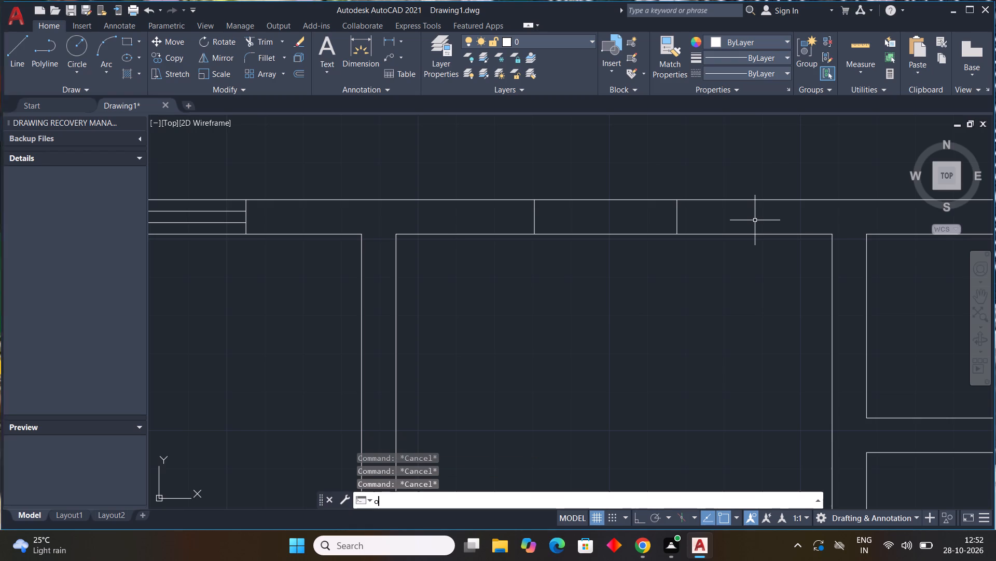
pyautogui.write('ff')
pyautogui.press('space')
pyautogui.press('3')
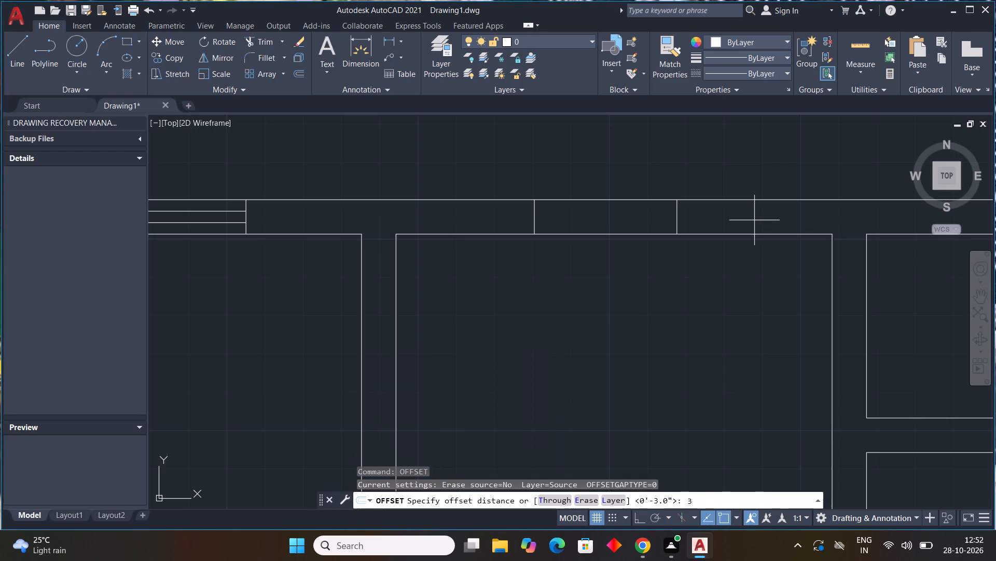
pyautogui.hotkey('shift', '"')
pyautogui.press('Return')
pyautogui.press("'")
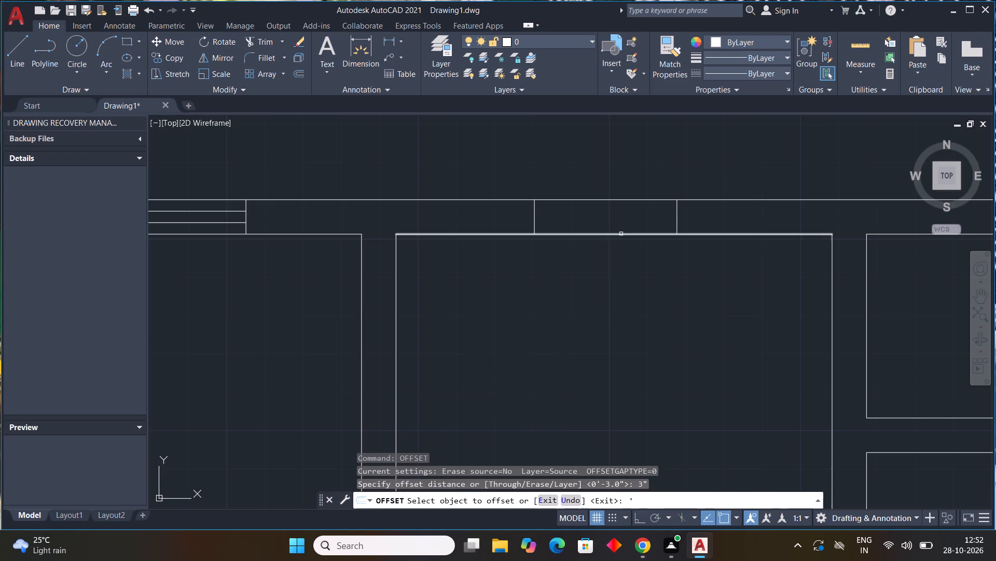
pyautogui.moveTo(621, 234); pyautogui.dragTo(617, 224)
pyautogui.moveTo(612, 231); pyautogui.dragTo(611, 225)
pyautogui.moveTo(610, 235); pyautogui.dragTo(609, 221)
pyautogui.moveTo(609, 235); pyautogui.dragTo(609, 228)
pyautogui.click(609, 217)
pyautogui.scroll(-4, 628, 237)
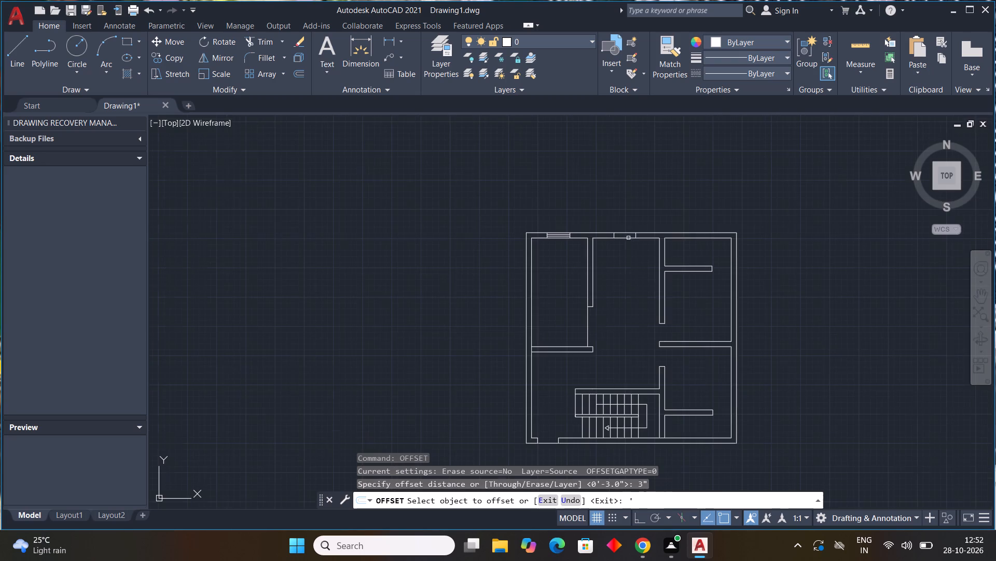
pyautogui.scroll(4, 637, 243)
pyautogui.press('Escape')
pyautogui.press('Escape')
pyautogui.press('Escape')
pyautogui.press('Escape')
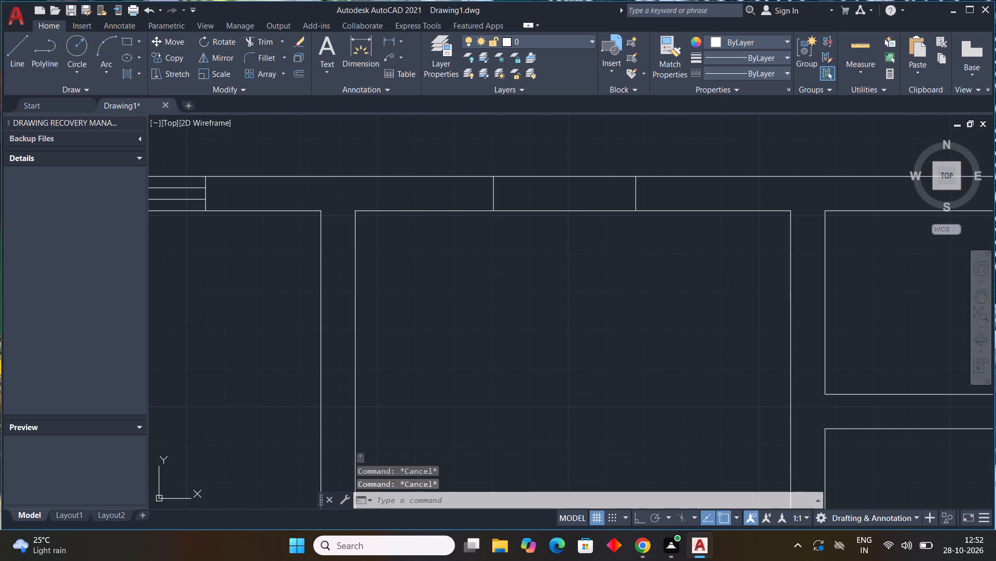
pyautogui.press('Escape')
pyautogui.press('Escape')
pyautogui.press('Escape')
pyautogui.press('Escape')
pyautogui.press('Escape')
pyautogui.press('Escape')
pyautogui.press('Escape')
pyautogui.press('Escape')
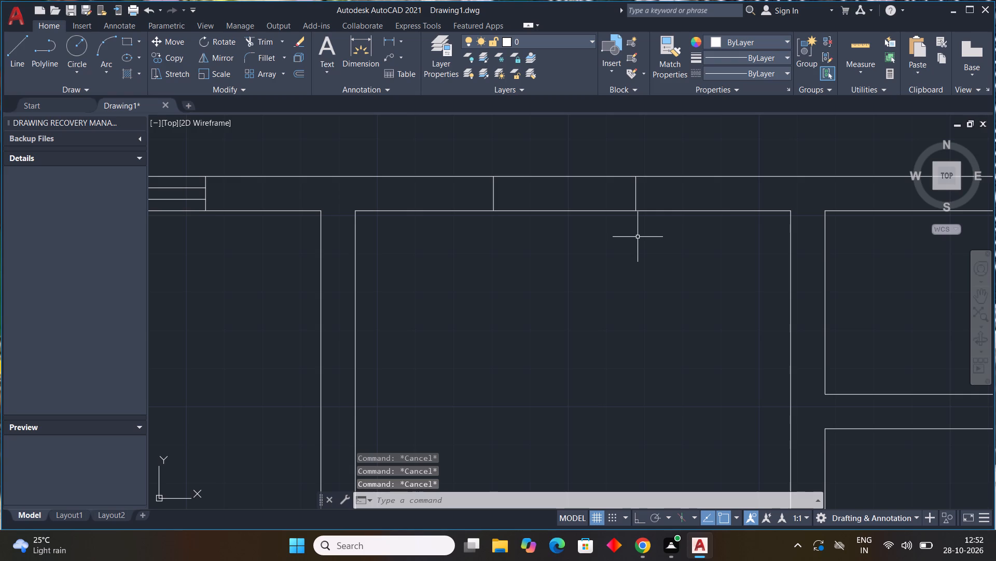
# Offset the upper-middle room's top wall line 3" into the wall, and offset that copy another 3" the same way.
pyautogui.write('off')
pyautogui.press('space')
pyautogui.write('3"')
pyautogui.press('Return')
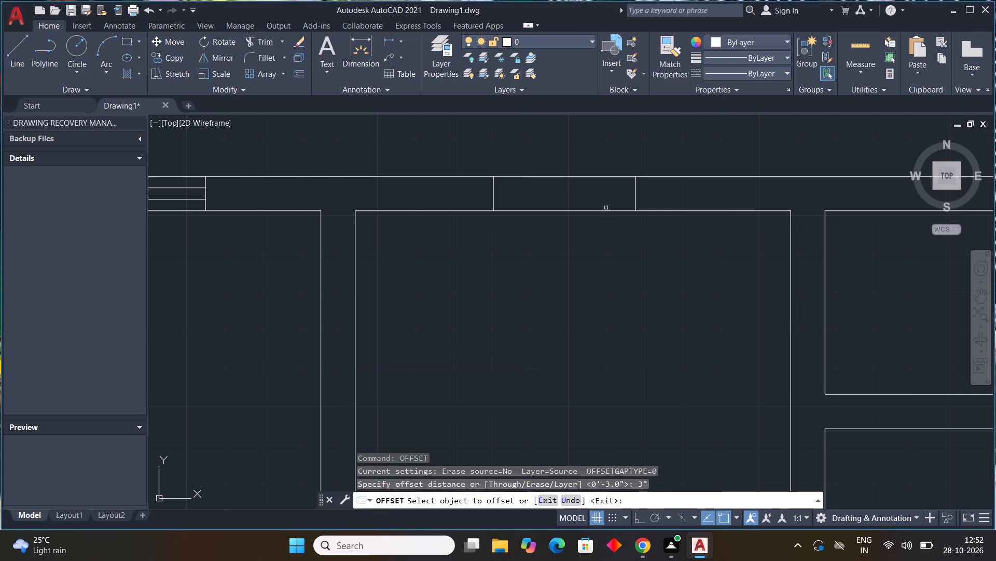
pyautogui.click(597, 209)
pyautogui.click(591, 195)
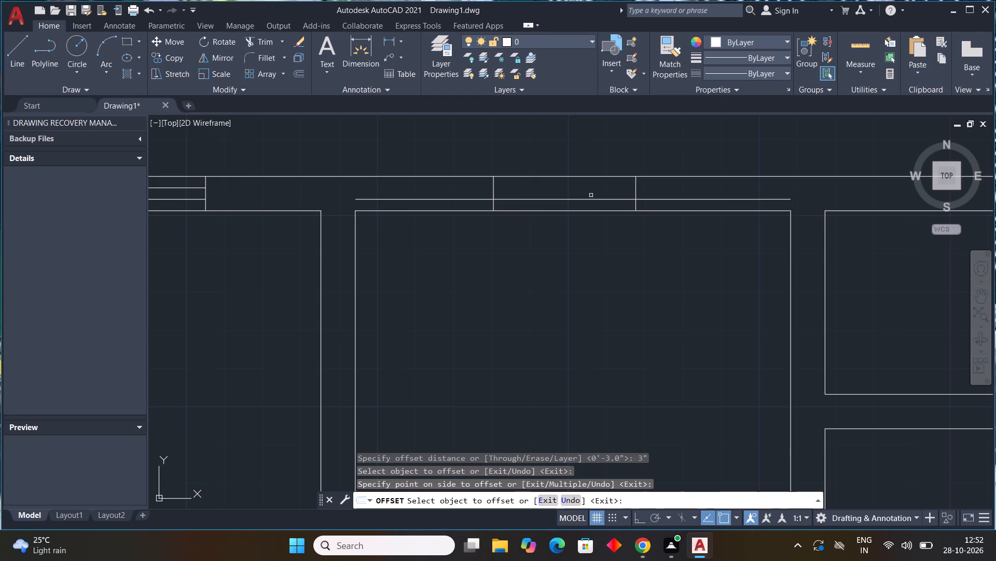
pyautogui.moveTo(586, 199); pyautogui.dragTo(584, 195)
pyautogui.click(582, 184)
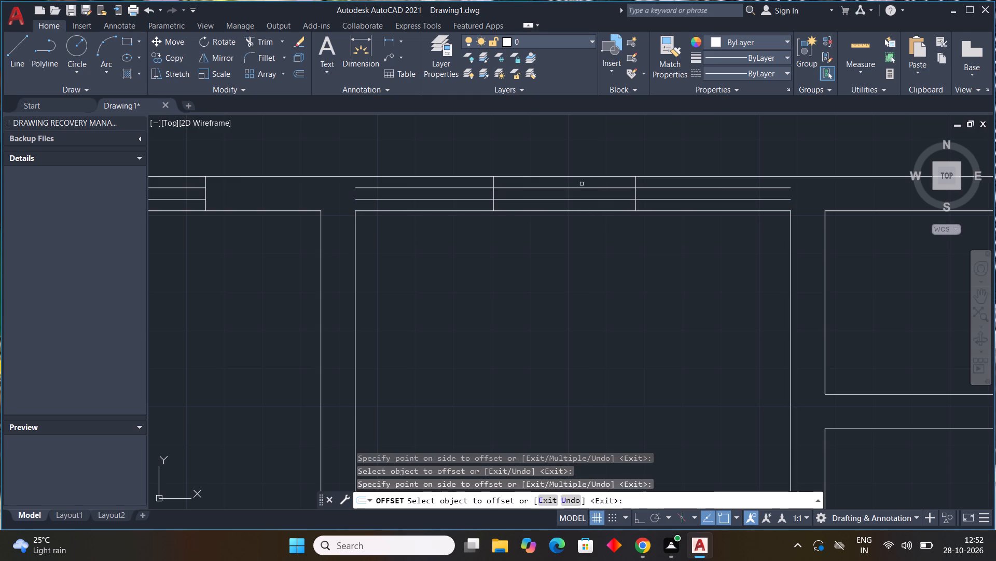
pyautogui.press('Escape')
pyautogui.press('Escape')
pyautogui.press('Escape')
pyautogui.press('Escape')
pyautogui.press('Escape')
pyautogui.press('Escape')
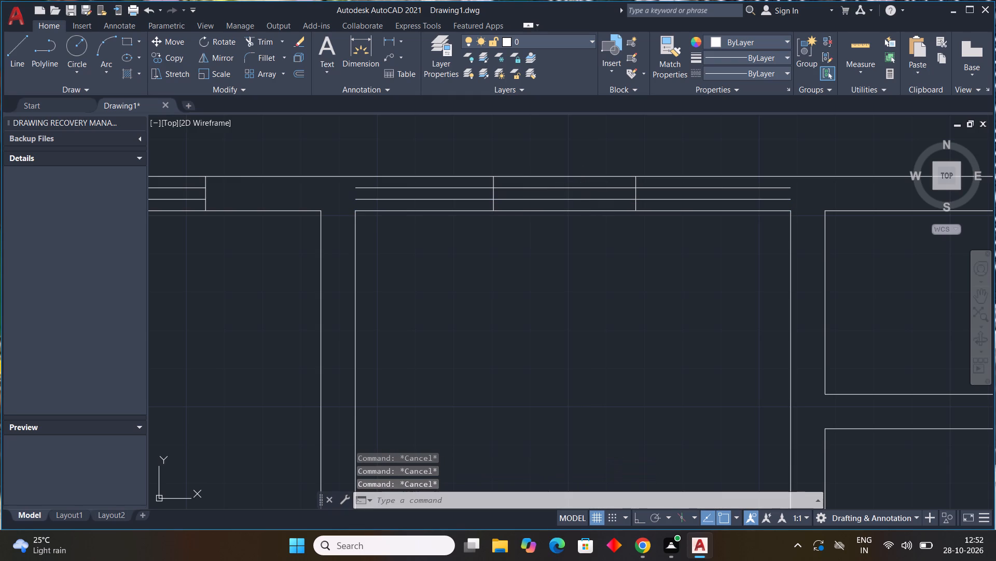
# Trim the two offset lines outside the opening marks in the top wall above the upper-middle room.
pyautogui.write('tr')
pyautogui.press('space')
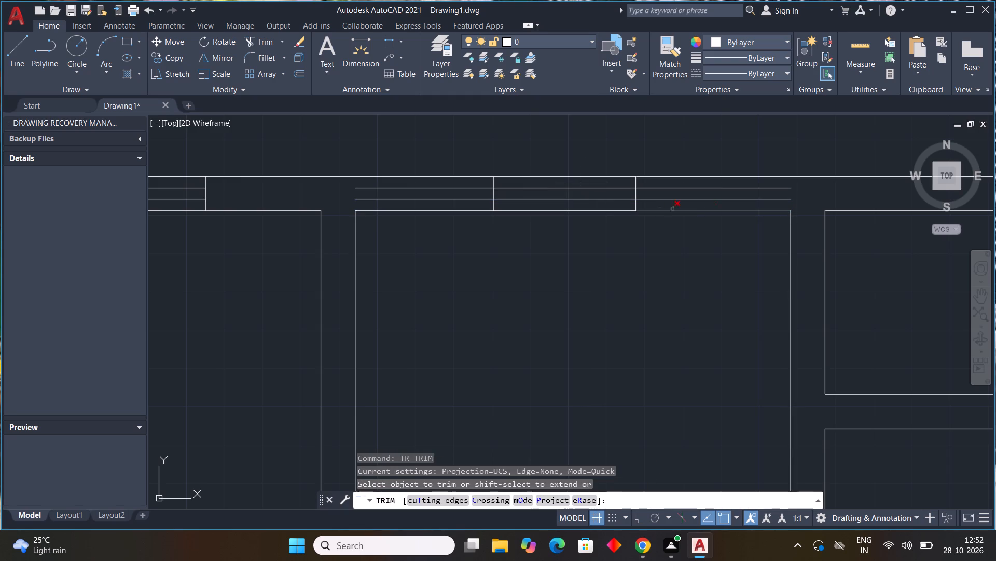
pyautogui.click(704, 188)
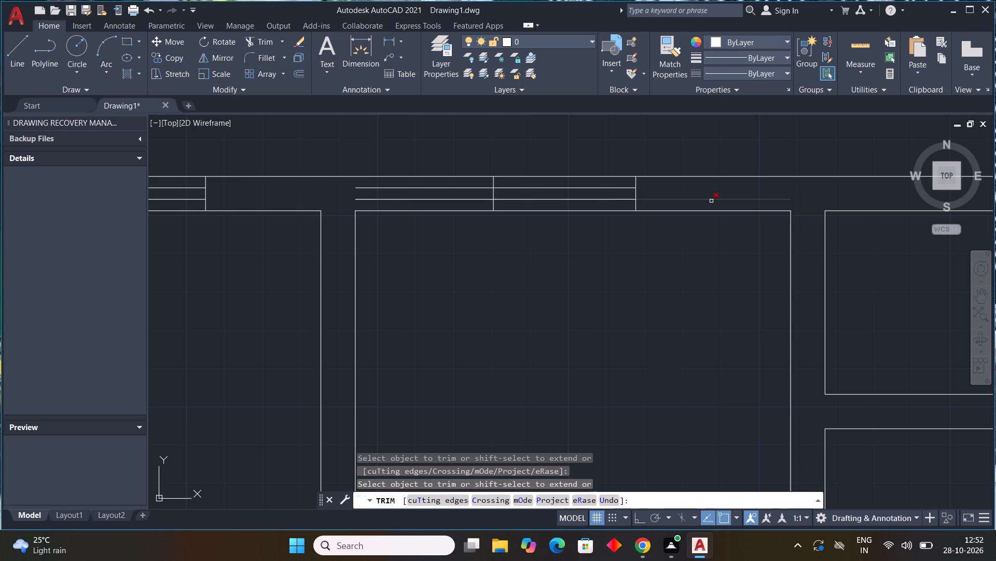
pyautogui.click(711, 201)
pyautogui.click(453, 202)
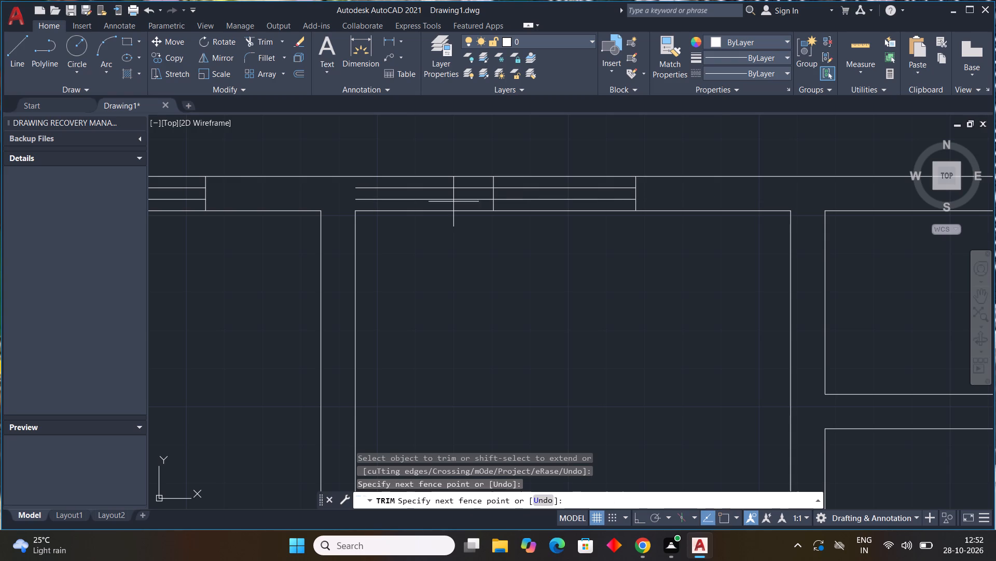
pyautogui.click(450, 185)
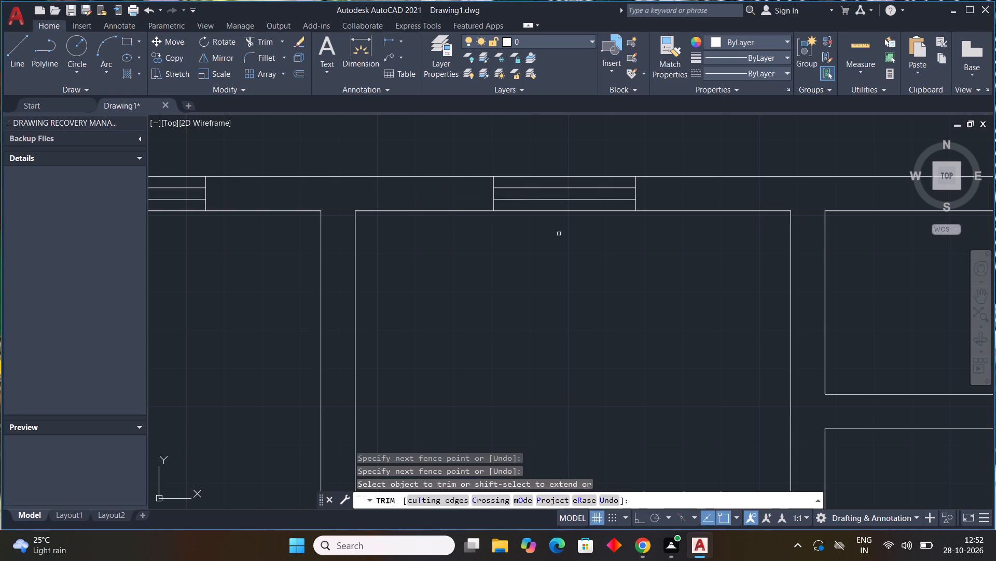
pyautogui.press('Escape')
pyautogui.press('Escape')
pyautogui.press('Escape')
pyautogui.press('Escape')
pyautogui.press('Escape')
pyautogui.press('Escape')
# Draw two short vertical lines across the top outer wall's thickness above the upper-right room, marking a window opening.
pyautogui.scroll(-4, 556, 233)
pyautogui.moveTo(557, 232); pyautogui.dragTo(421, 276, button='middle')
pyautogui.press('Escape')
pyautogui.press('Escape')
pyautogui.scroll(3, 493, 279)
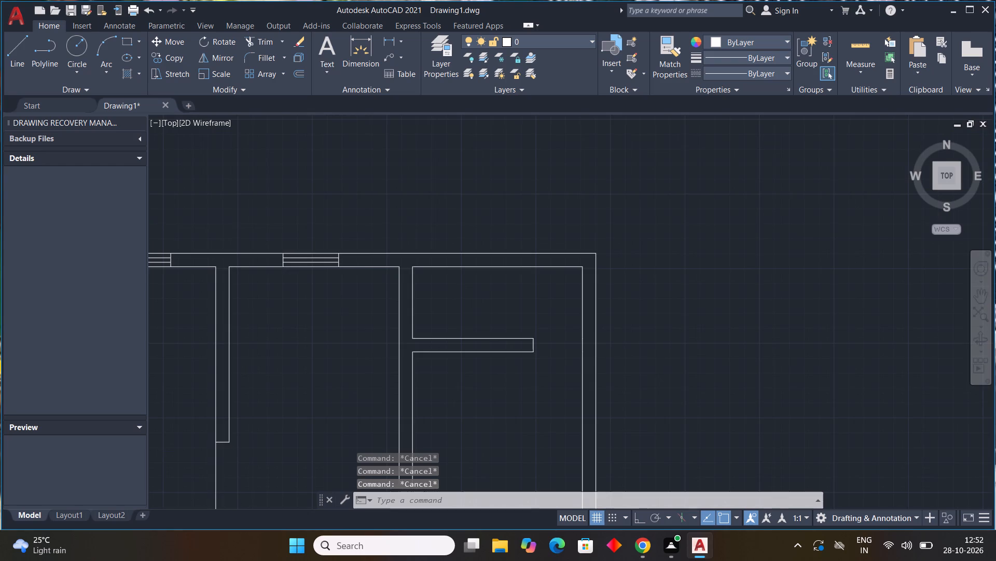
pyautogui.press('l')
pyautogui.press('space')
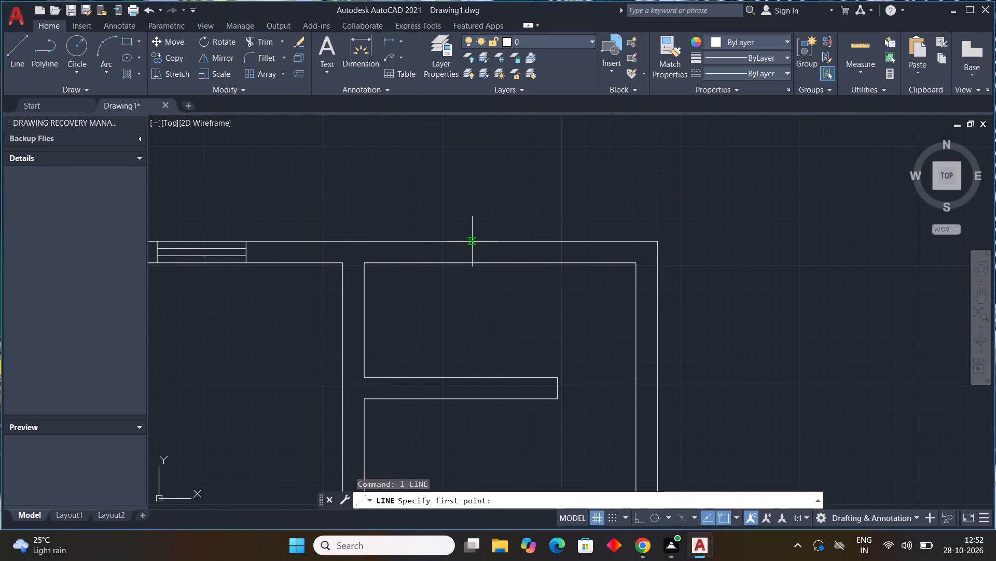
pyautogui.moveTo(465, 241); pyautogui.dragTo(466, 252)
pyautogui.click(466, 258)
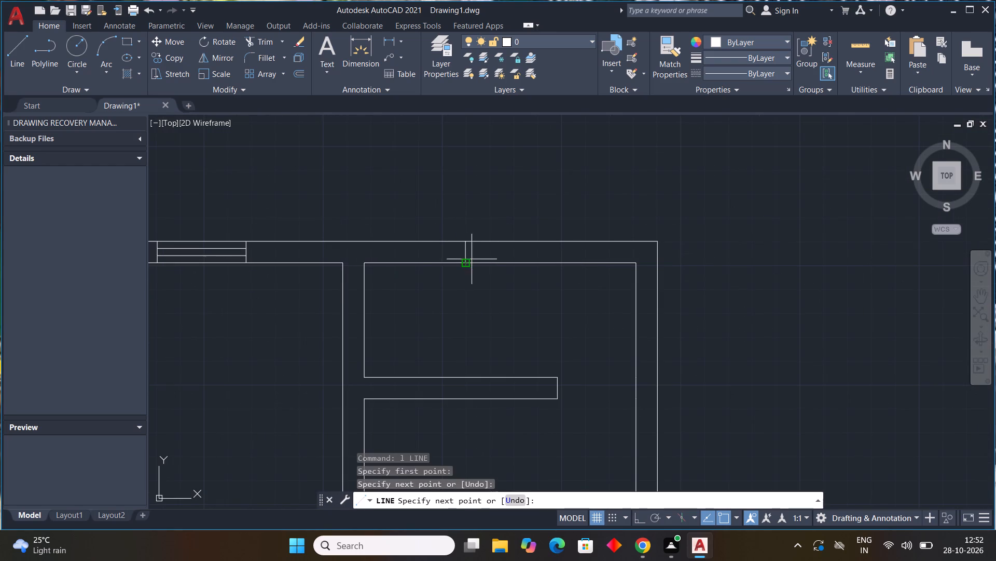
pyautogui.press('Escape')
pyautogui.press('space')
pyautogui.scroll(1, 531, 241)
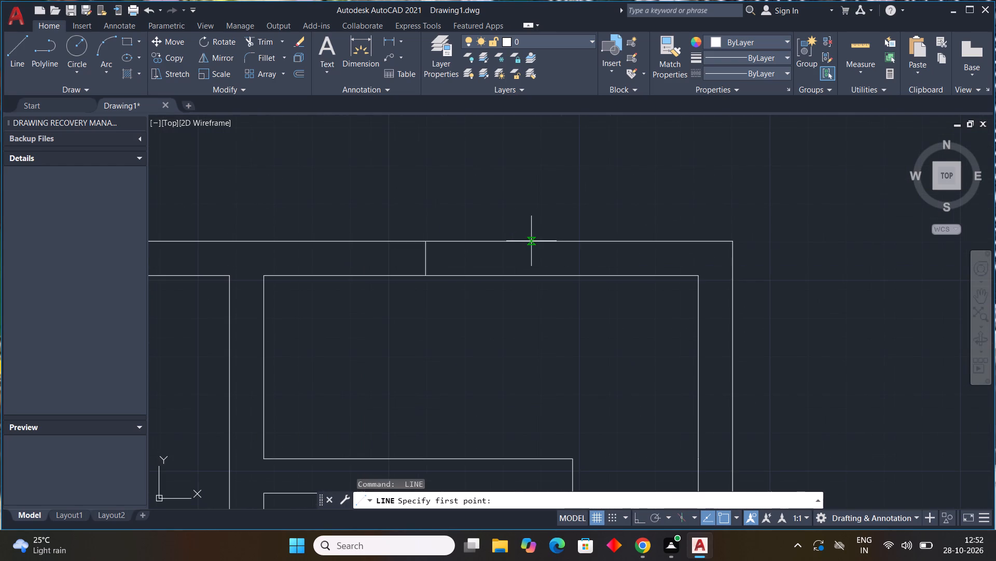
pyautogui.click(527, 242)
pyautogui.click(527, 276)
pyautogui.press('Escape')
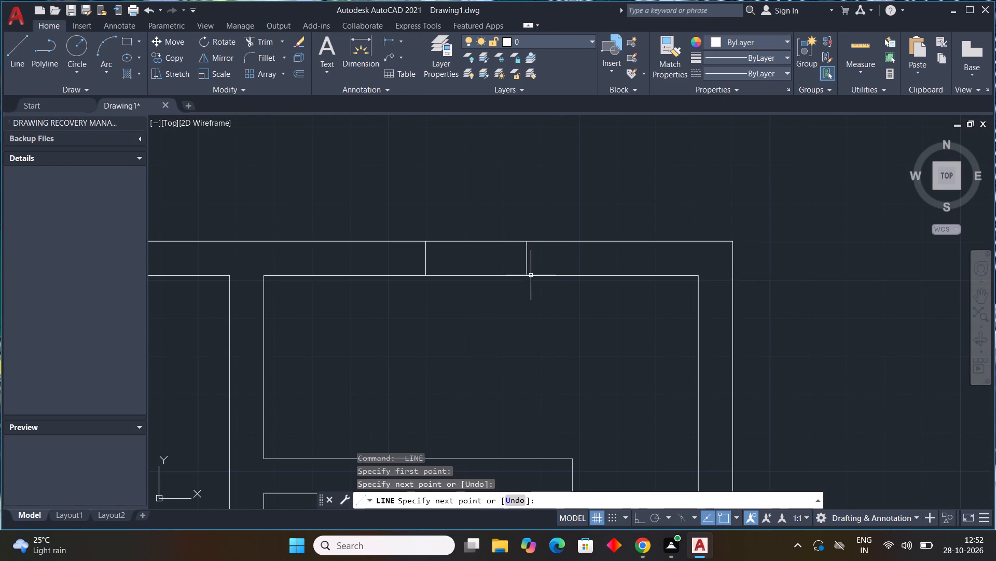
# Offset the upper-right room's top wall line 3" into the wall, and offset that copy another 3" the same way.
pyautogui.scroll(-1, 642, 279)
pyautogui.press('o')
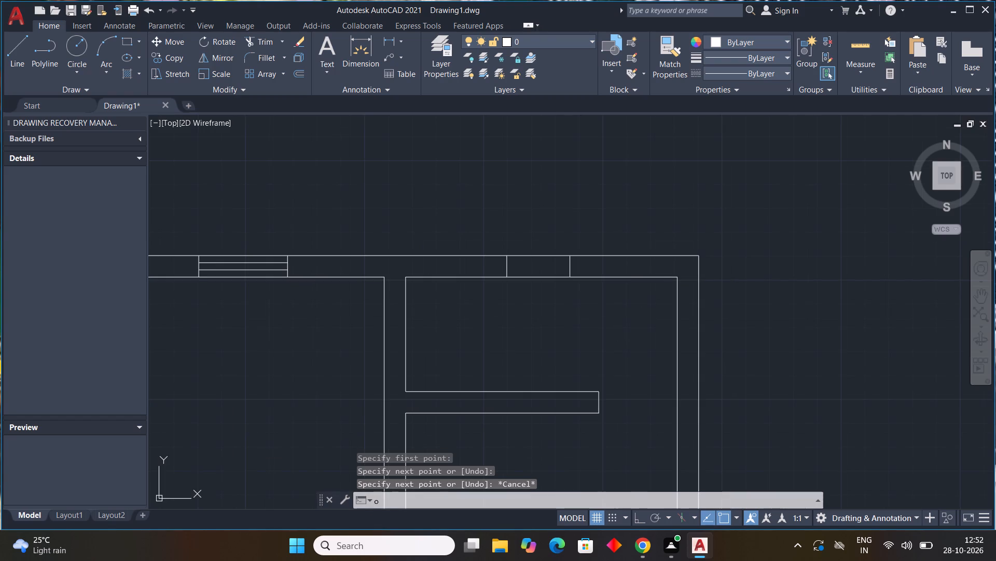
pyautogui.write('ff')
pyautogui.press('space')
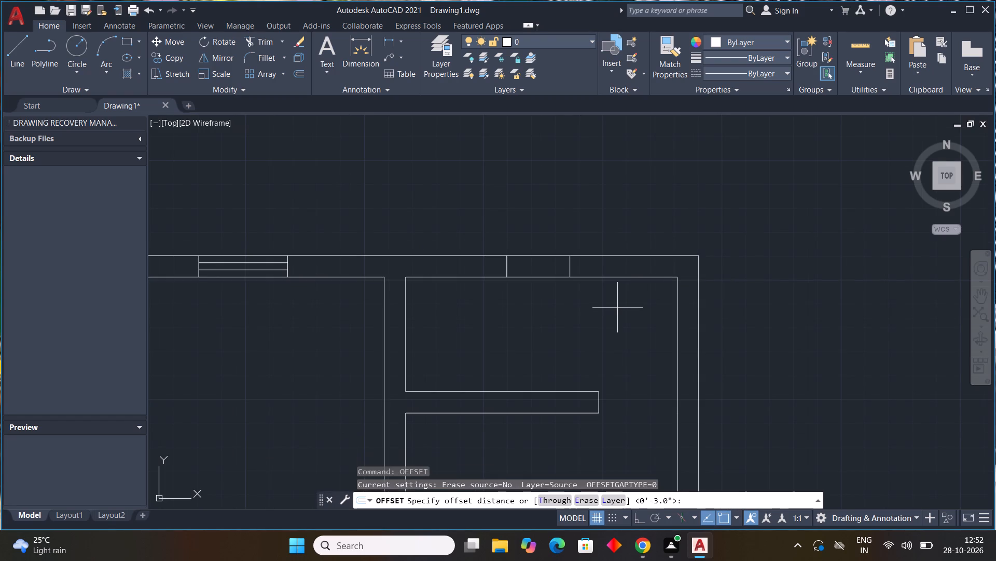
pyautogui.press('3')
pyautogui.hotkey('shift', '"')
pyautogui.press('Return')
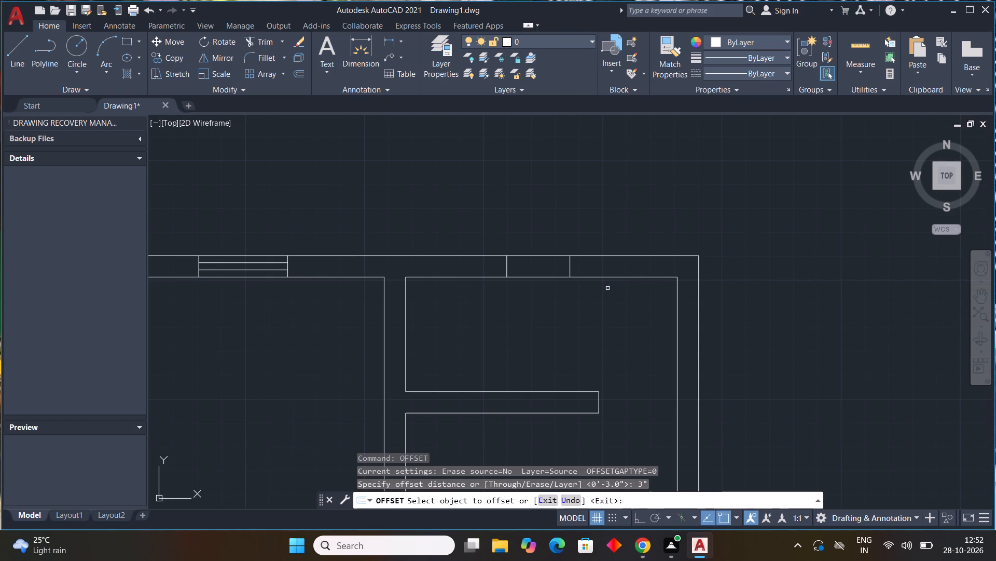
pyautogui.moveTo(607, 276); pyautogui.dragTo(604, 265)
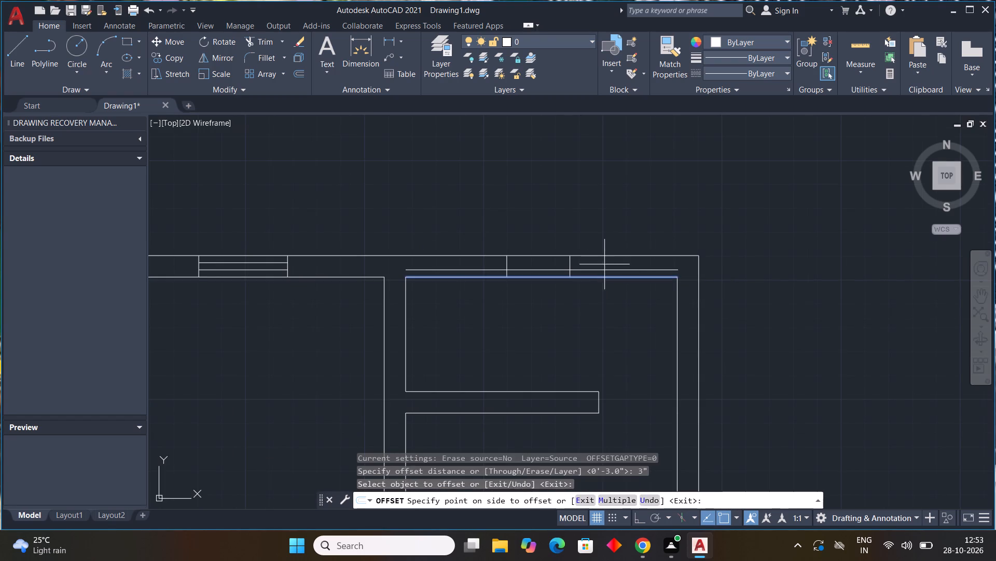
pyautogui.click(604, 264)
pyautogui.click(603, 270)
pyautogui.click(601, 261)
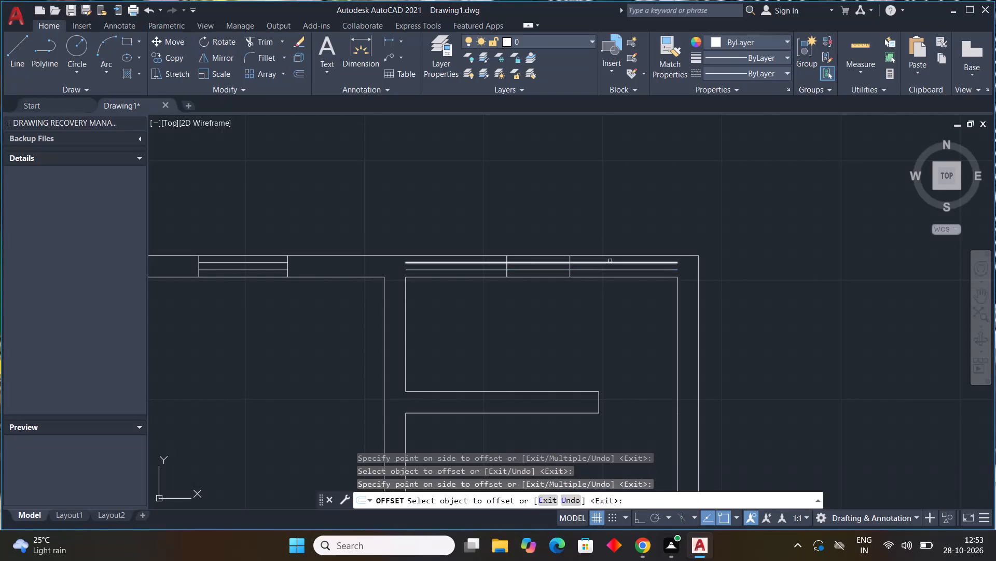
pyautogui.press('Escape')
pyautogui.press('Escape')
pyautogui.press('Escape')
pyautogui.press('Escape')
pyautogui.press('Escape')
pyautogui.press('Escape')
# Trim the two offset lines on both sides outside the opening marks in the top wall above the upper-right room.
pyautogui.write('tr')
pyautogui.press('space')
pyautogui.scroll(2, 611, 261)
pyautogui.click(613, 263)
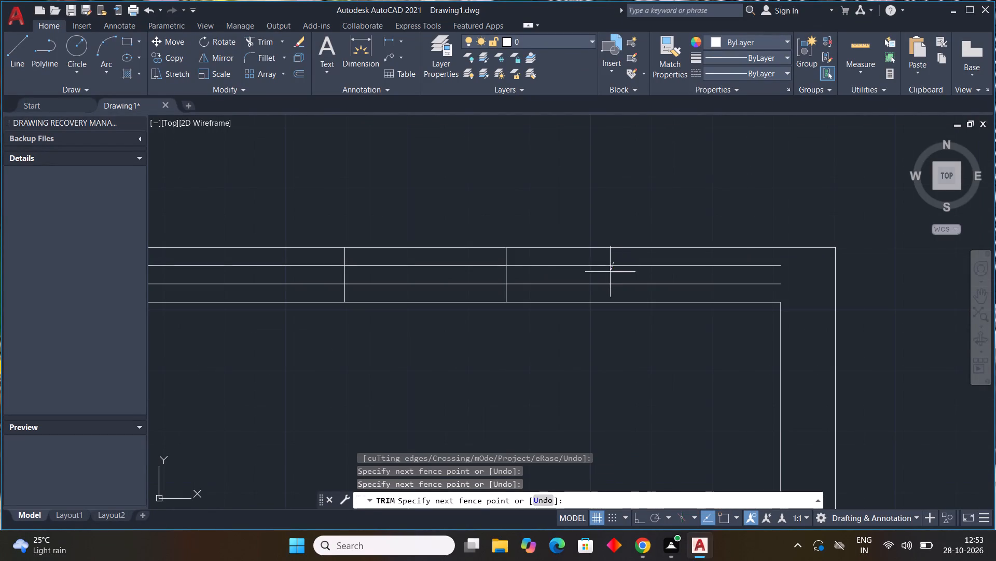
pyautogui.click(607, 286)
pyautogui.scroll(-2, 614, 353)
pyautogui.moveTo(630, 358); pyautogui.dragTo(669, 363, button='middle')
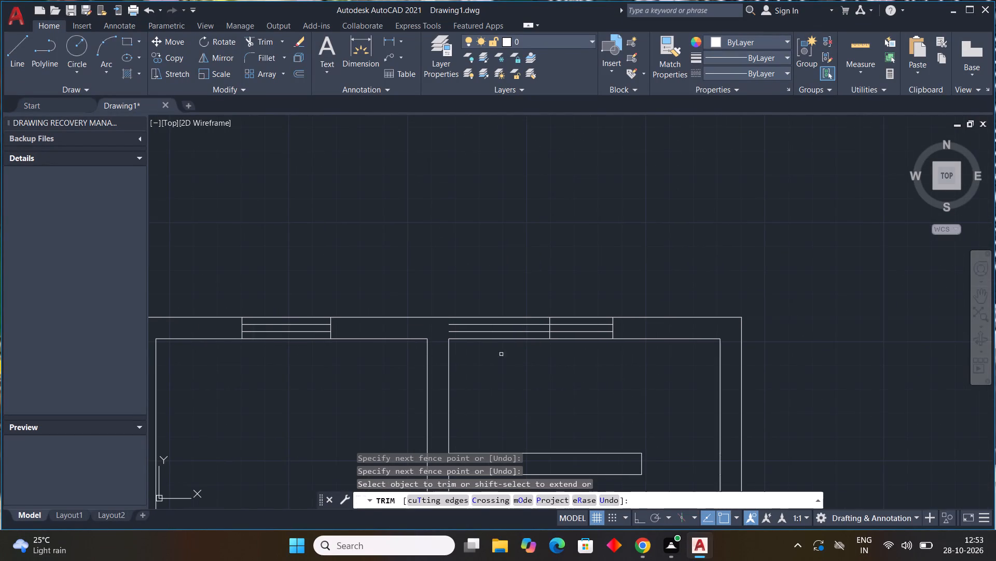
pyautogui.scroll(3, 530, 318)
pyautogui.moveTo(537, 331); pyautogui.dragTo(570, 249, button='middle')
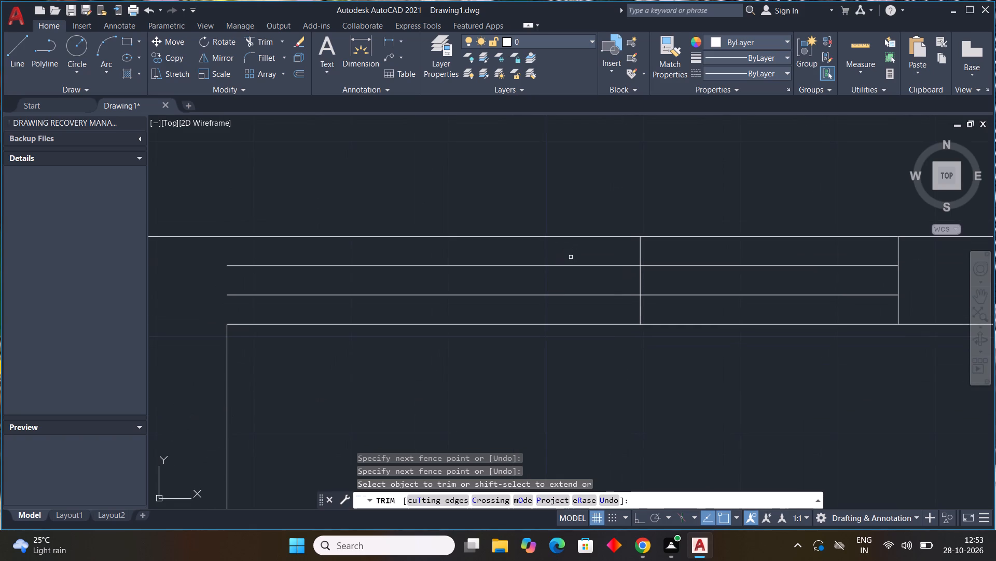
pyautogui.moveTo(571, 256); pyautogui.dragTo(534, 304)
pyautogui.press('Escape')
pyautogui.press('Escape')
pyautogui.press('Escape')
pyautogui.press('Escape')
pyautogui.press('Escape')
pyautogui.press('Escape')
pyautogui.press('Escape')
pyautogui.press('Escape')
pyautogui.press('Escape')
pyautogui.press('Escape')
pyautogui.press('Escape')
pyautogui.press('Escape')
pyautogui.press('Escape')
pyautogui.press('Escape')
pyautogui.press('Escape')
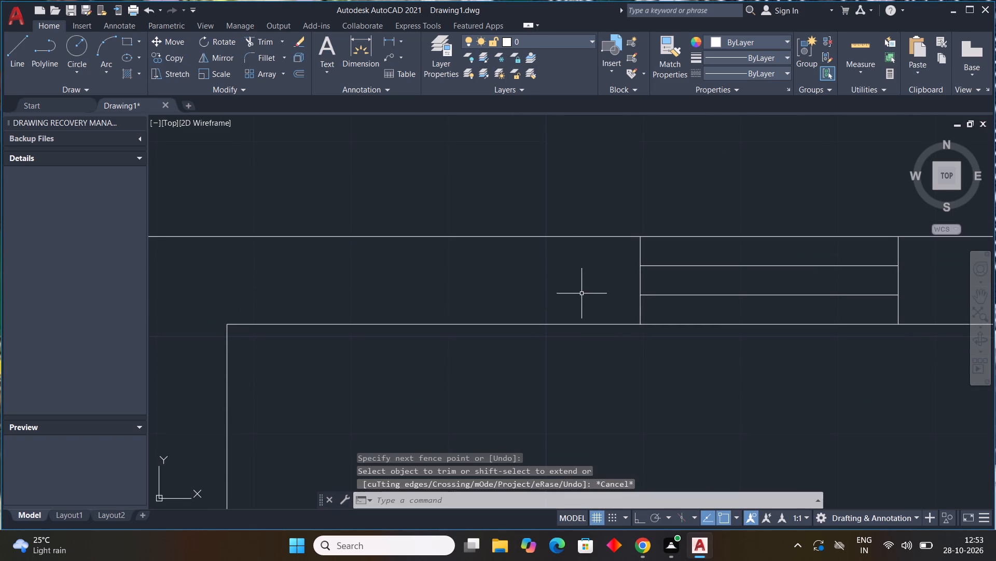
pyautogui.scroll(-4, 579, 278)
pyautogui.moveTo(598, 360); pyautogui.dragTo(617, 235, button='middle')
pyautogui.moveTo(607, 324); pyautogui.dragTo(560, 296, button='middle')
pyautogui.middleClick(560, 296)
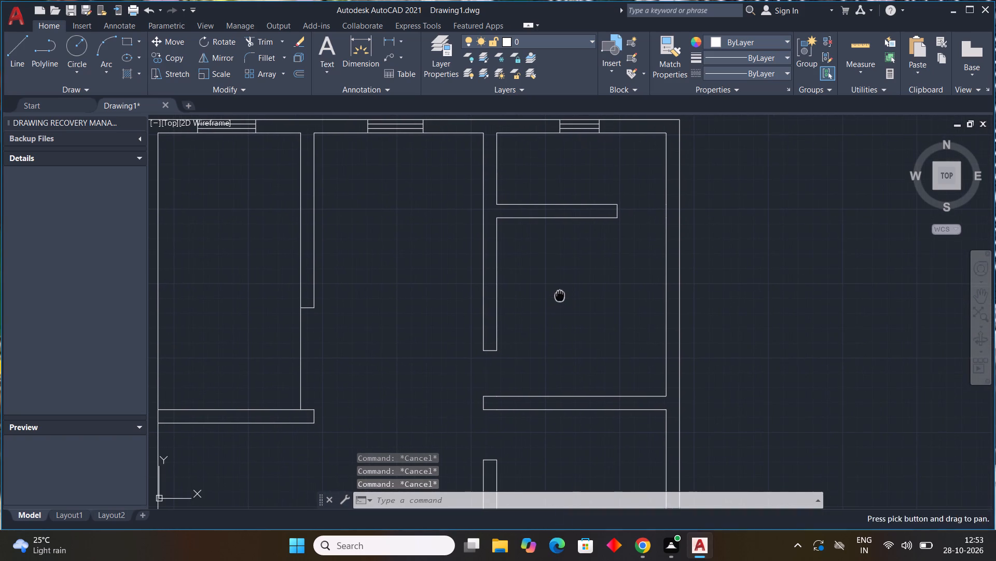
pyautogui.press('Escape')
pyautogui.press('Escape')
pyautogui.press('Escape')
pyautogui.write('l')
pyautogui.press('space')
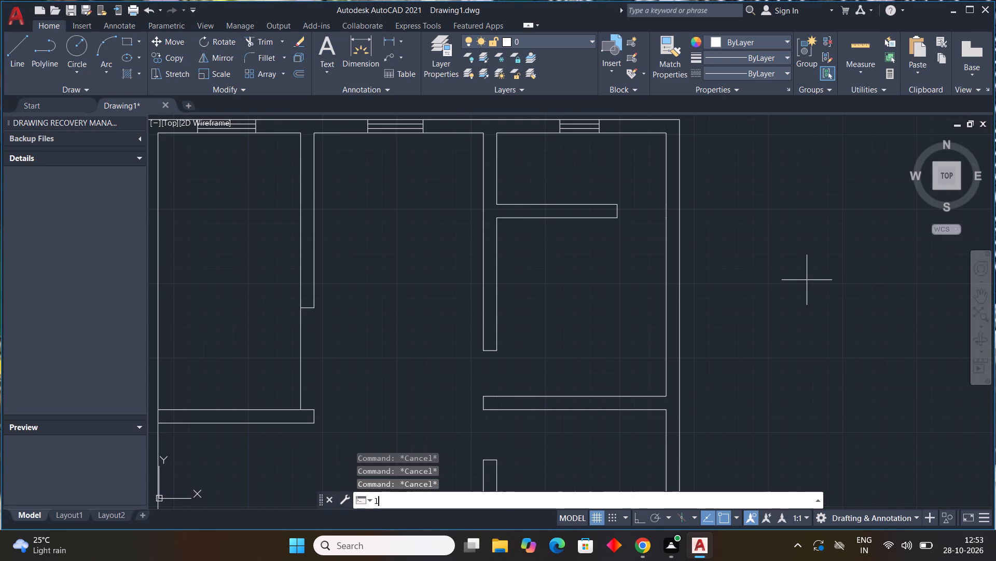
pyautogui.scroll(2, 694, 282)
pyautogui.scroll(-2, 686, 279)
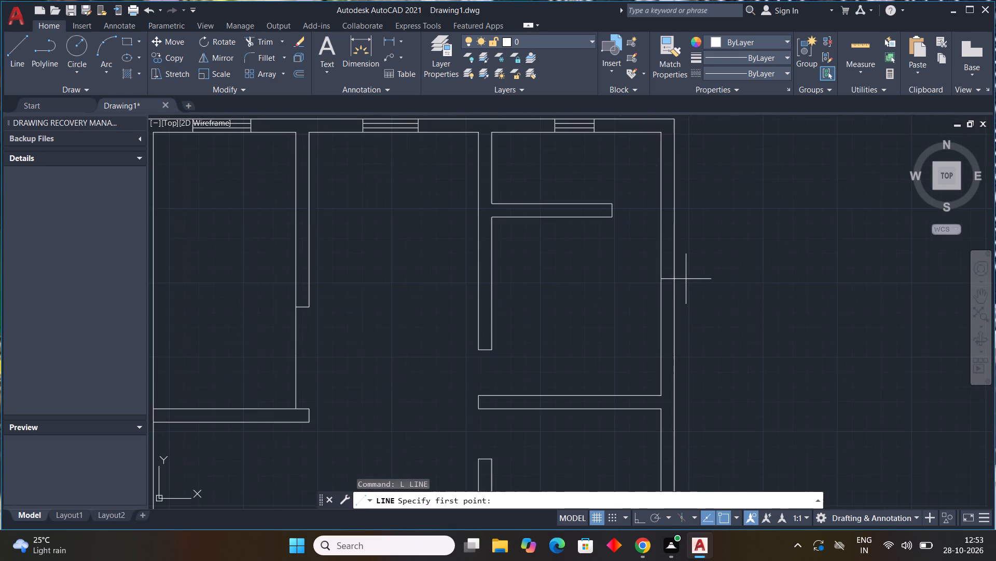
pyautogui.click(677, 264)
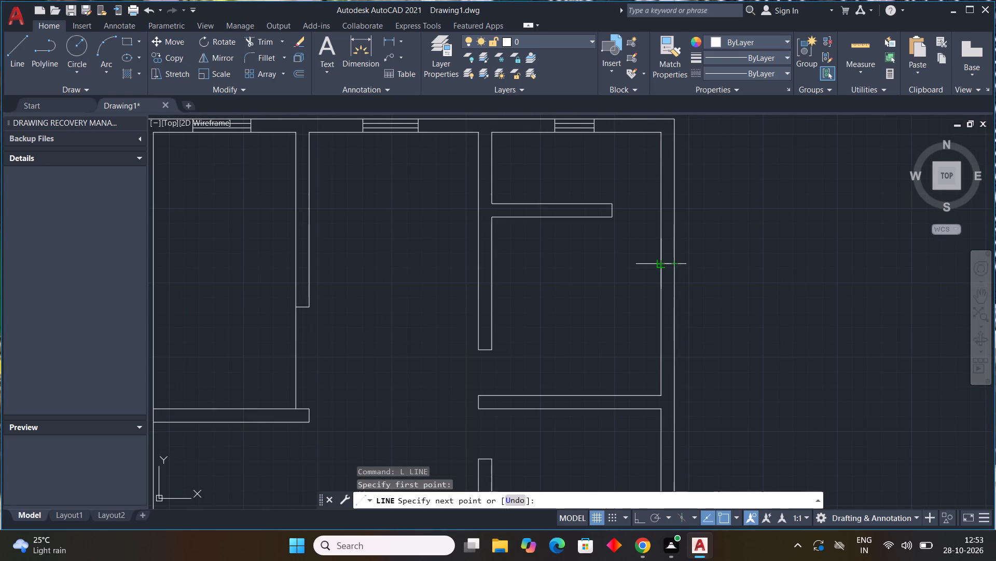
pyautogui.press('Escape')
# Draw two short horizontal lines across the right outer wall's thickness beside the middle-right room, marking a window opening.
pyautogui.write('l')
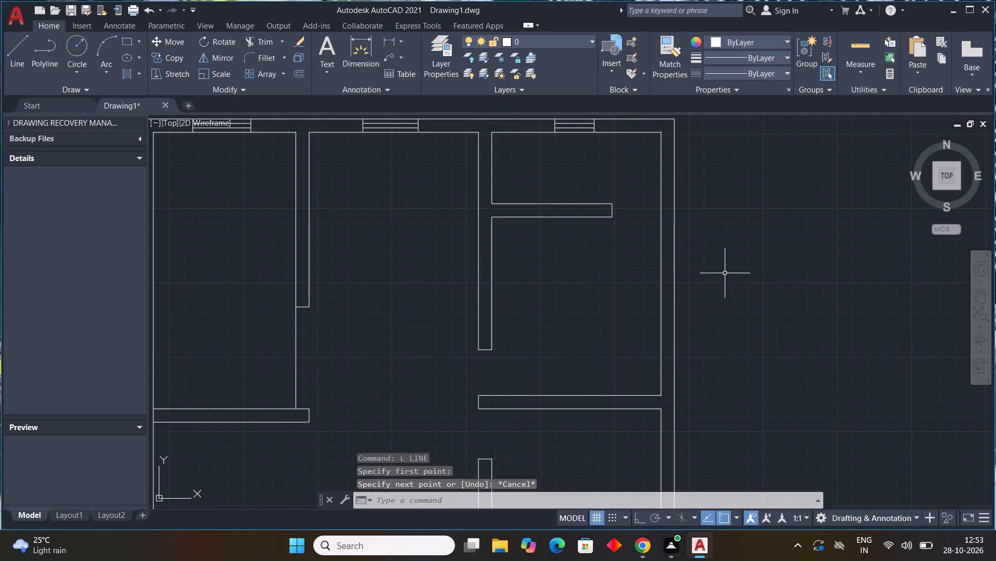
pyautogui.press('space')
pyautogui.scroll(1, 670, 256)
pyautogui.click(677, 258)
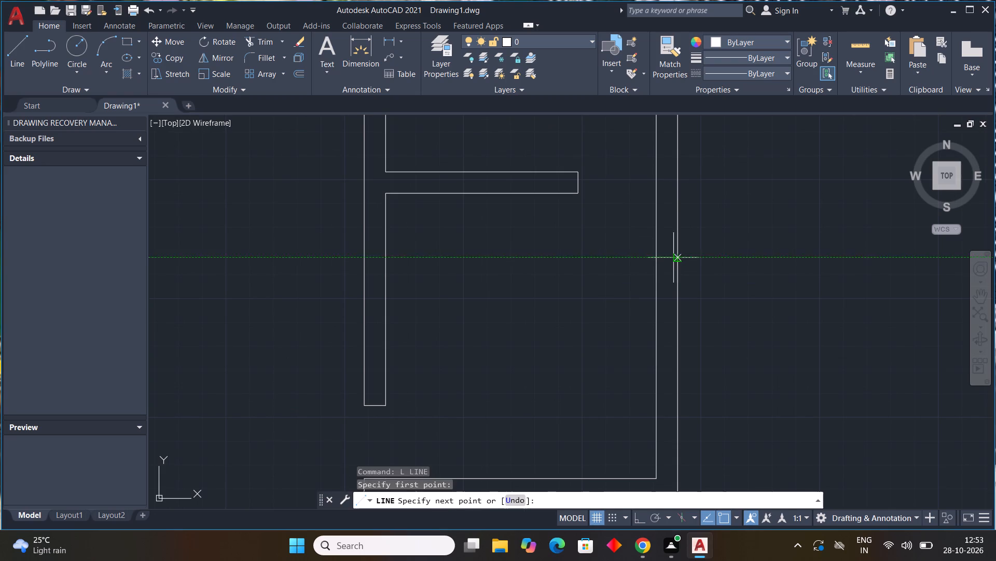
pyautogui.click(657, 258)
pyautogui.press('Escape')
pyautogui.press('space')
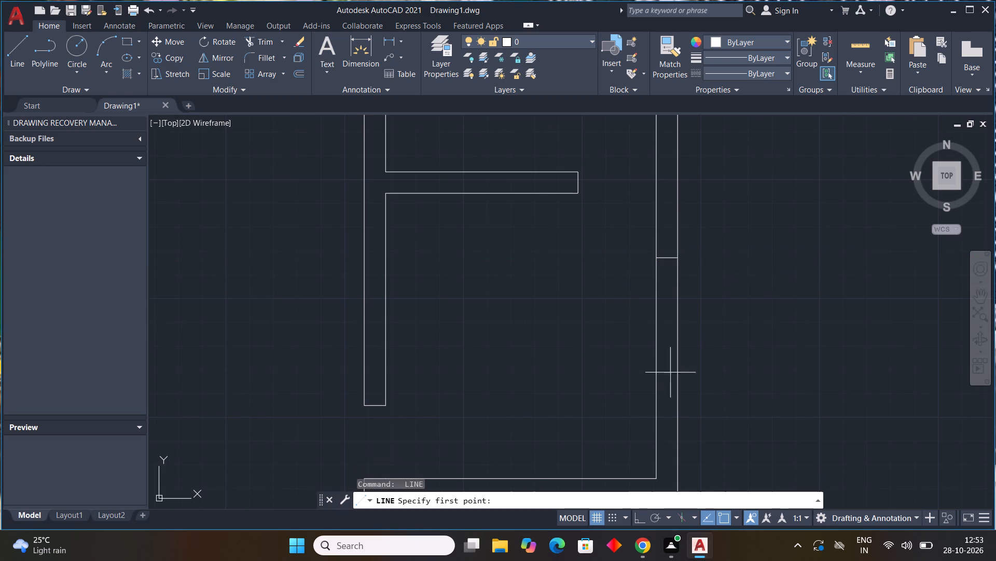
pyautogui.click(680, 358)
pyautogui.click(657, 359)
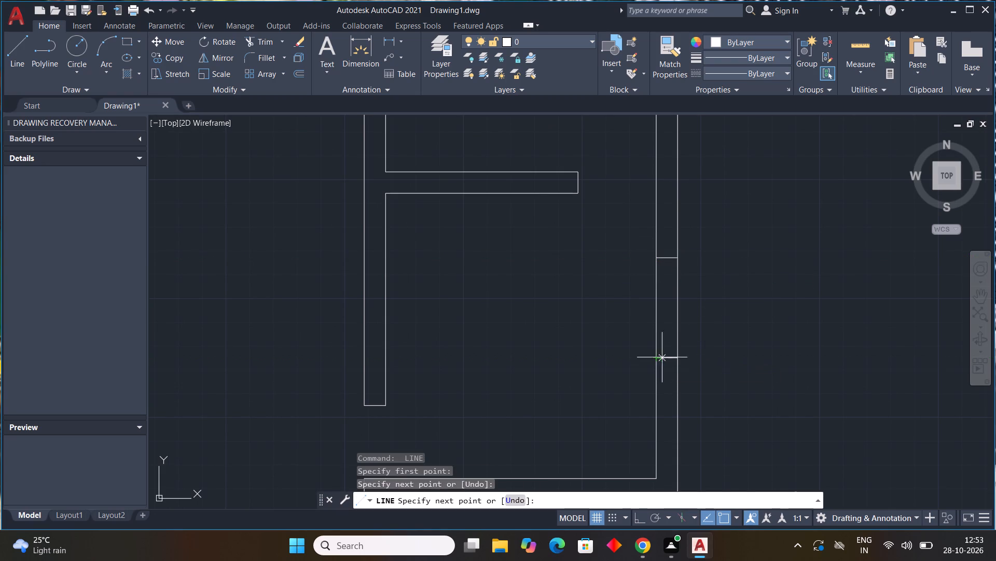
pyautogui.press('Escape')
# Offset the middle-right room's inner line of the right outer wall 3" into the wall, and offset that copy another 3" outward.
pyautogui.scroll(-1, 729, 260)
pyautogui.moveTo(729, 260); pyautogui.dragTo(670, 282, button='middle')
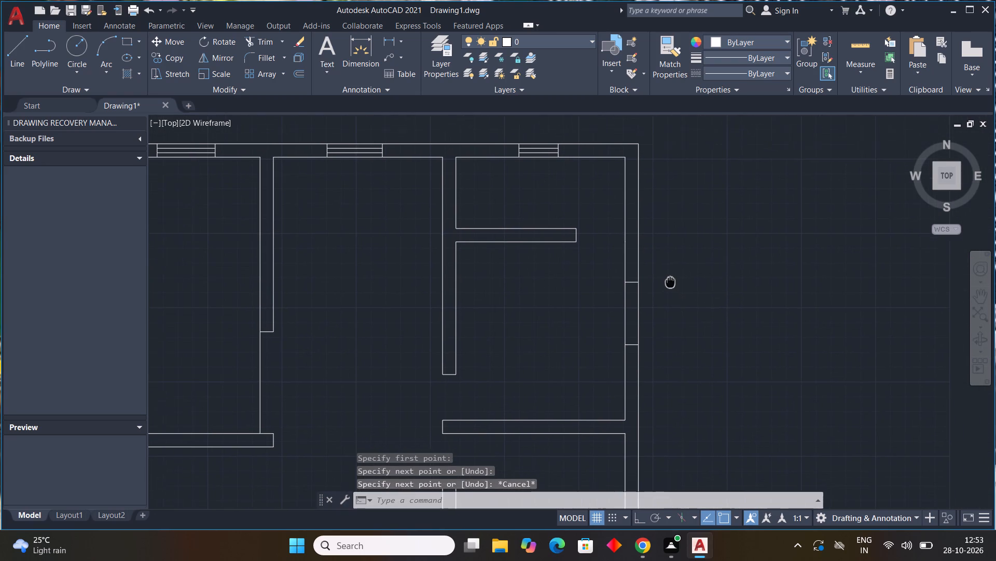
pyautogui.middleClick(670, 281)
pyautogui.moveTo(670, 282); pyautogui.dragTo(670, 282, button='middle')
pyautogui.press('Escape')
pyautogui.press('Escape')
pyautogui.press('Escape')
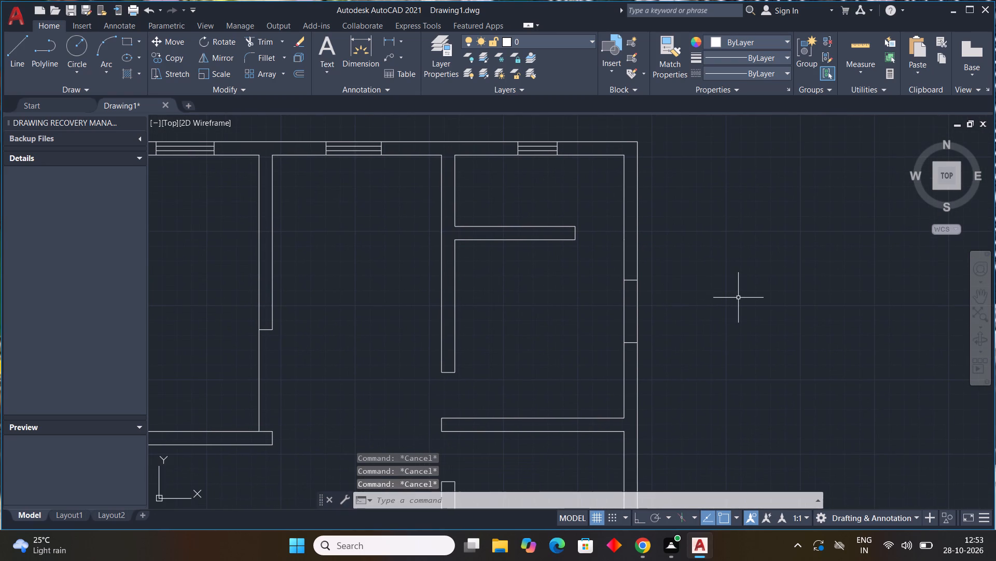
pyautogui.press('o')
pyautogui.write('ff')
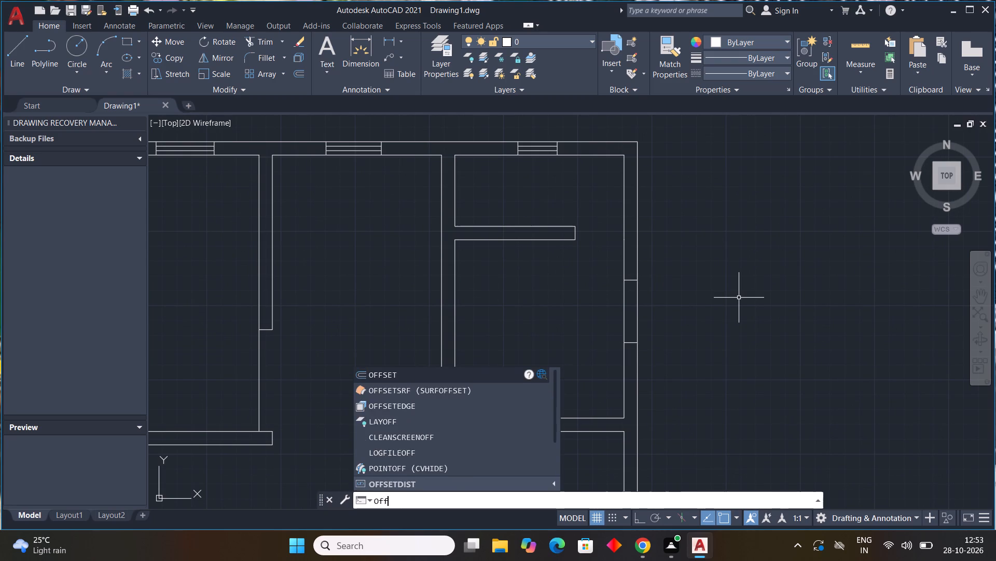
pyautogui.press('space')
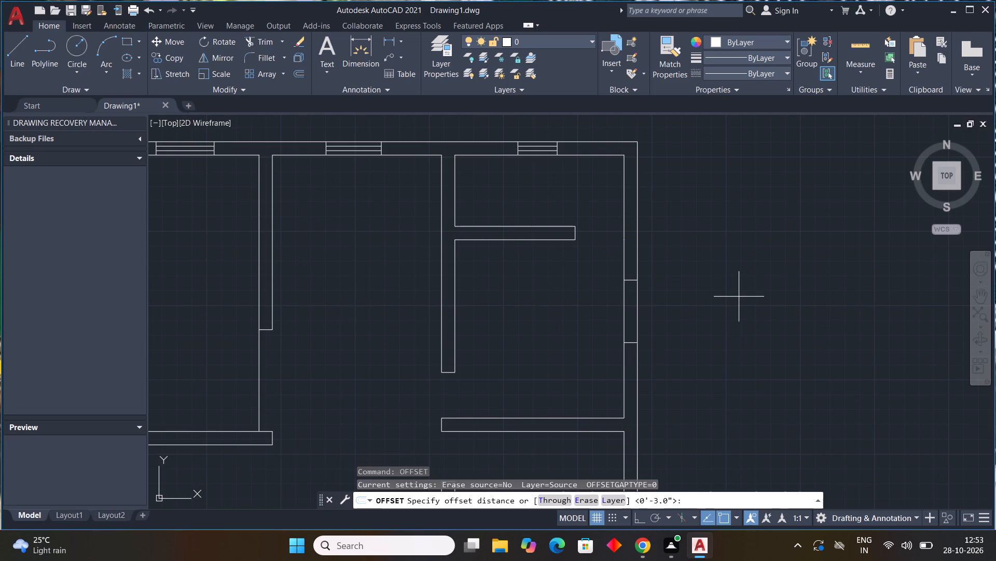
pyautogui.press('3')
pyautogui.hotkey('shift', '"')
pyautogui.press('Return')
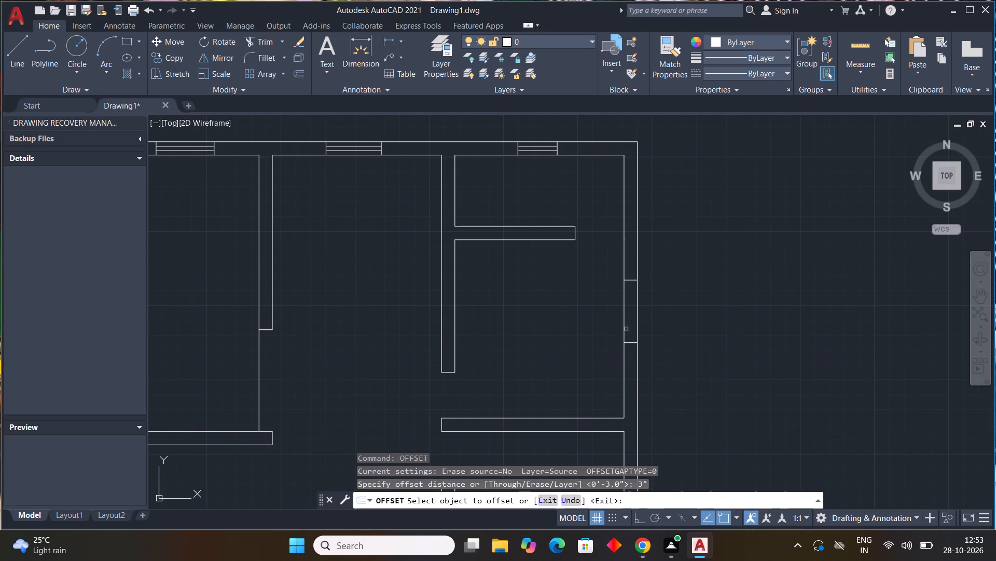
pyautogui.click(622, 323)
pyautogui.click(635, 323)
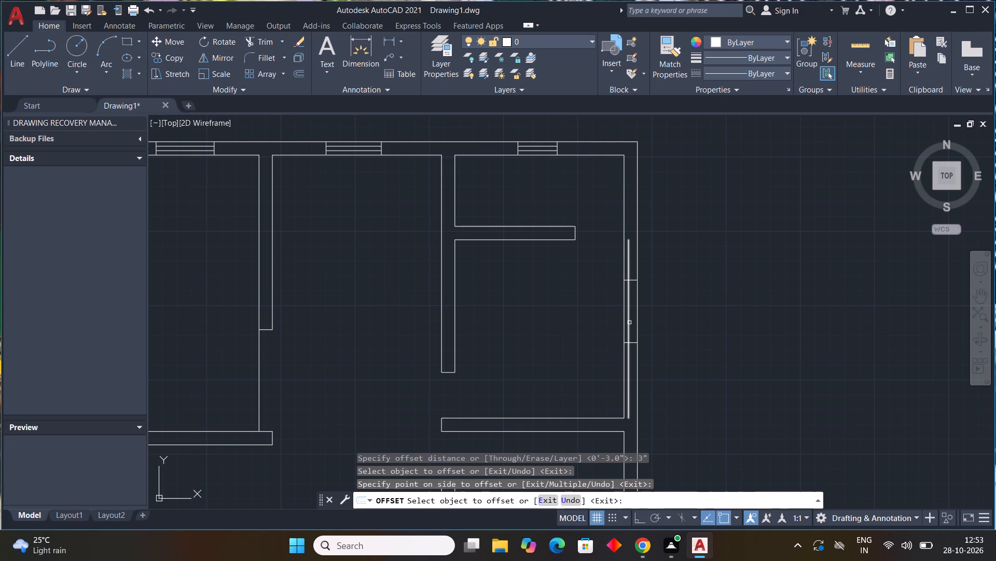
pyautogui.doubleClick(629, 323)
pyautogui.scroll(2, 629, 323)
pyautogui.moveTo(629, 323); pyautogui.dragTo(608, 317, button='middle')
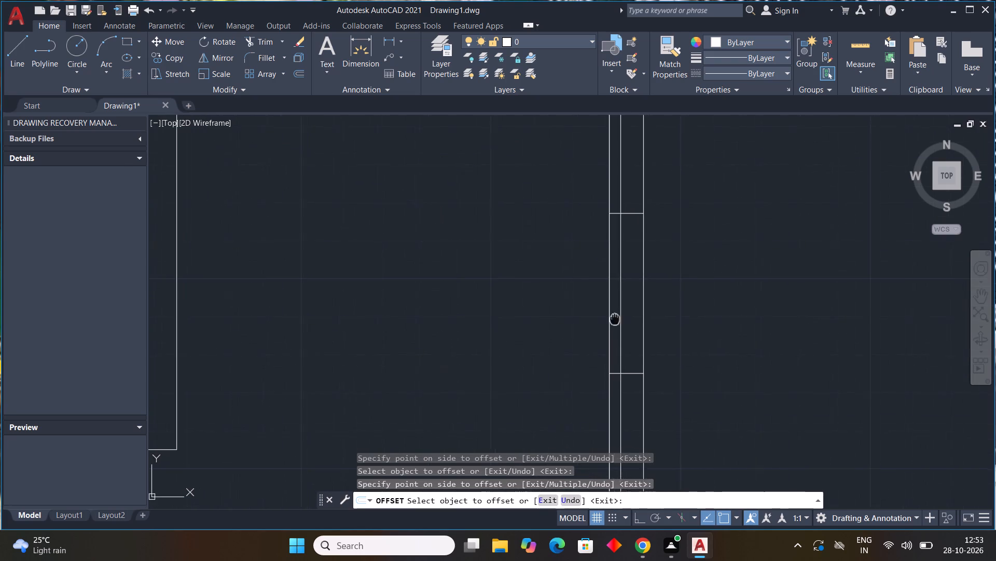
pyautogui.moveTo(608, 317); pyautogui.dragTo(603, 315, button='middle')
pyautogui.moveTo(602, 313); pyautogui.dragTo(624, 312)
pyautogui.moveTo(626, 312); pyautogui.dragTo(639, 314)
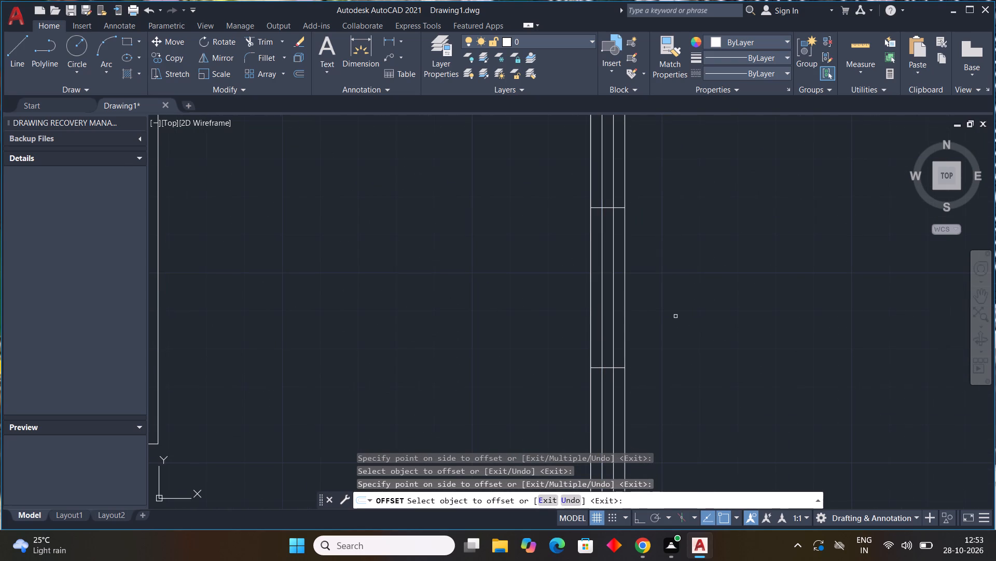
pyautogui.press('Escape')
pyautogui.press('Escape')
pyautogui.press('Escape')
pyautogui.press('Escape')
pyautogui.press('Escape')
# Trim the two offset lines above the upper opening mark in the right outer wall.
pyautogui.scroll(-2, 688, 304)
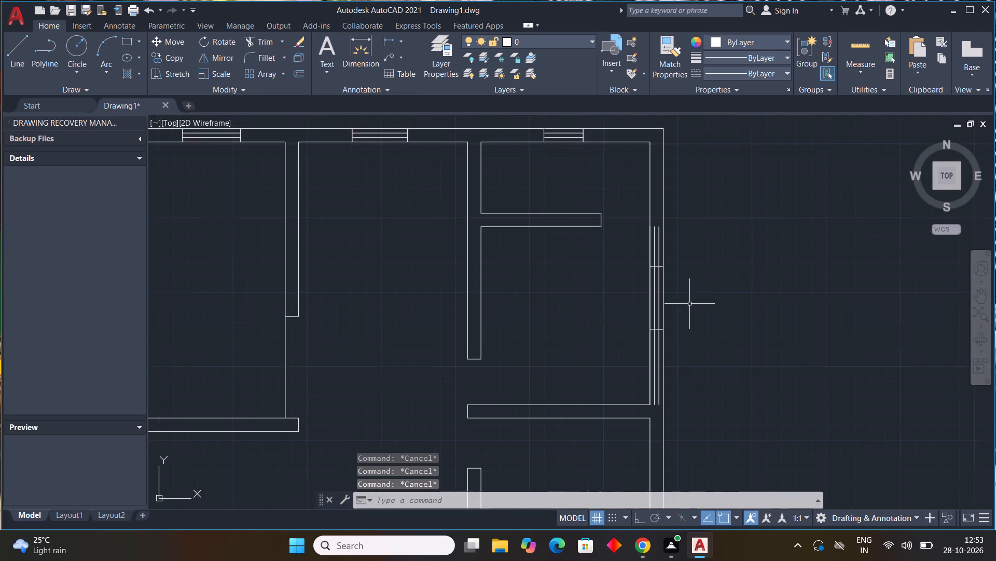
pyautogui.moveTo(742, 308); pyautogui.dragTo(681, 333, button='middle')
pyautogui.write('tr')
pyautogui.press('space')
pyautogui.scroll(2, 593, 275)
pyautogui.click(606, 277)
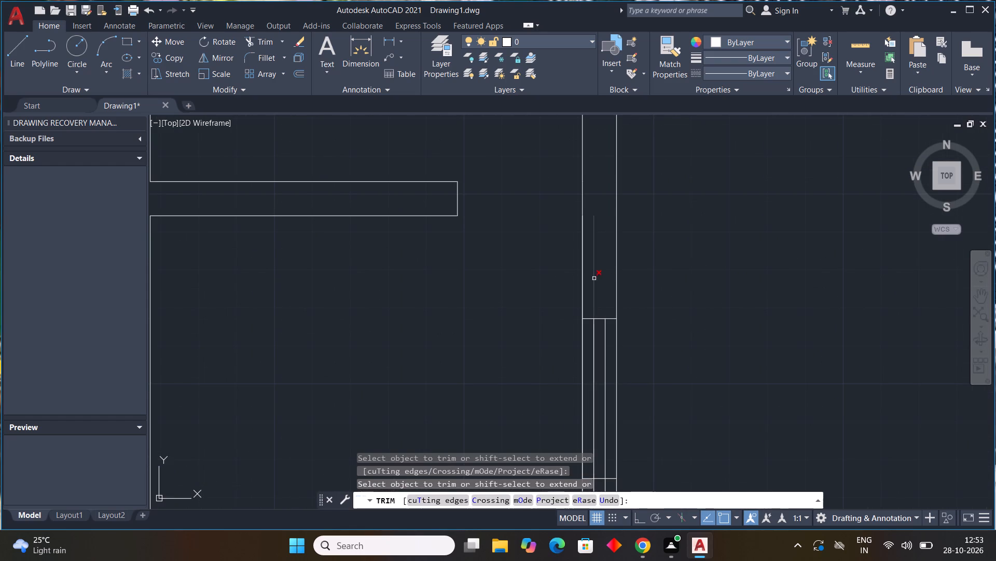
pyautogui.click(594, 278)
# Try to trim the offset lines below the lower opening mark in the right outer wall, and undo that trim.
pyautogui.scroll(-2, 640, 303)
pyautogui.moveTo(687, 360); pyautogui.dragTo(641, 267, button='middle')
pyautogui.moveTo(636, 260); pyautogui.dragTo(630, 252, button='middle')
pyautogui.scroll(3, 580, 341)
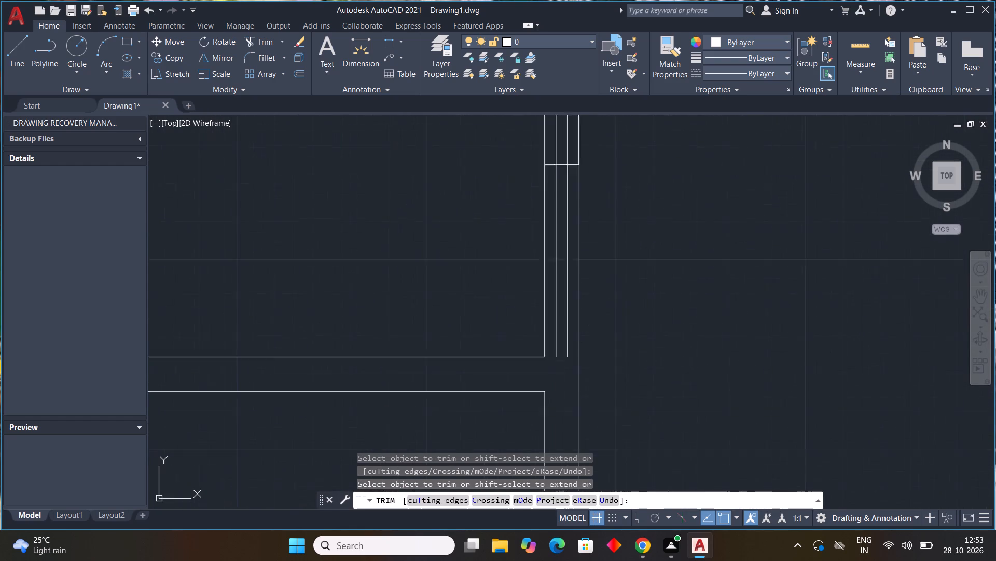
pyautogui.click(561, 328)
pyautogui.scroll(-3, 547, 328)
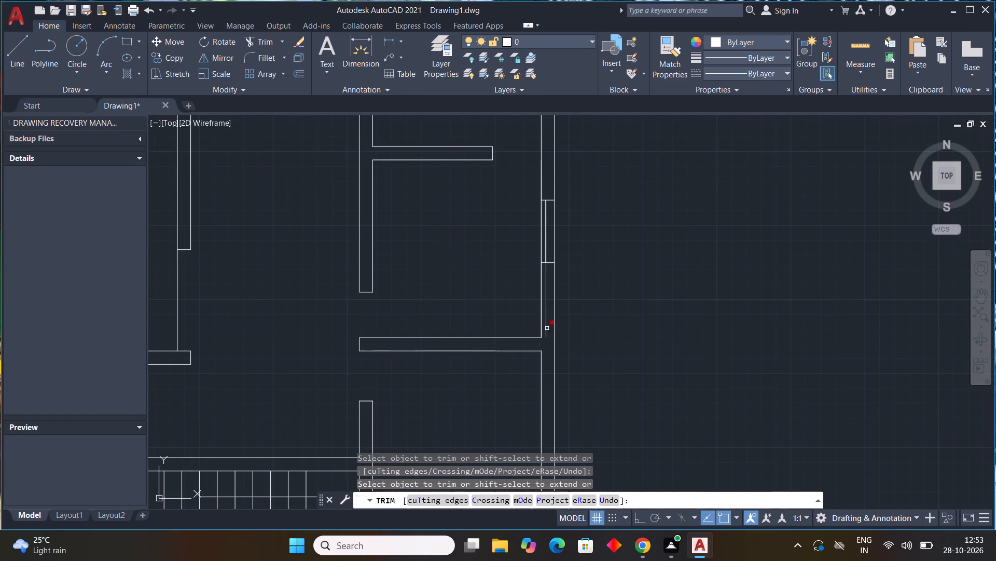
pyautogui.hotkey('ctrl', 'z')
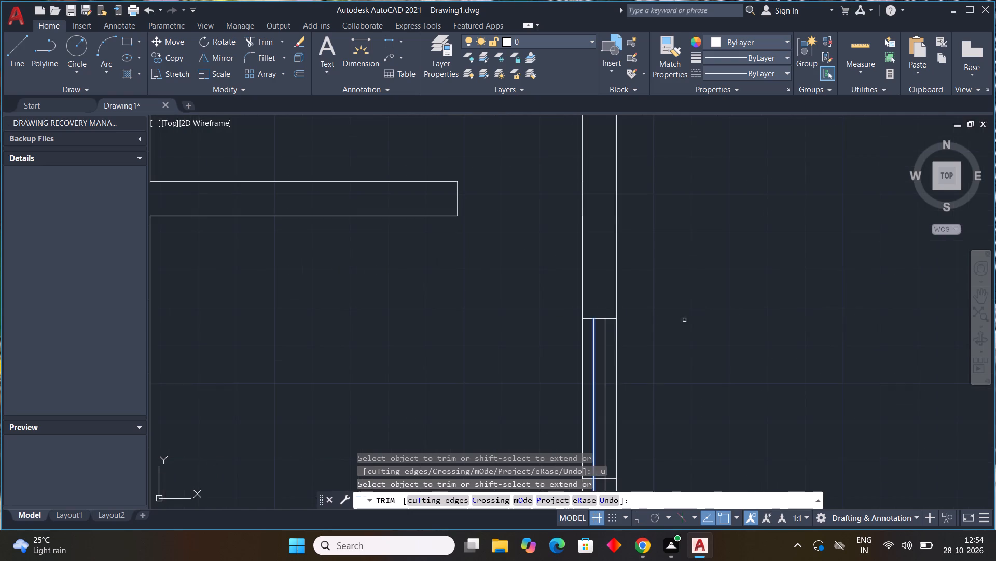
# Trim the two offset lines below the lower opening mark in the right outer wall.
pyautogui.moveTo(638, 330); pyautogui.dragTo(620, 201, button='middle')
pyautogui.scroll(-1, 614, 319)
pyautogui.moveTo(700, 341); pyautogui.dragTo(673, 204, button='middle')
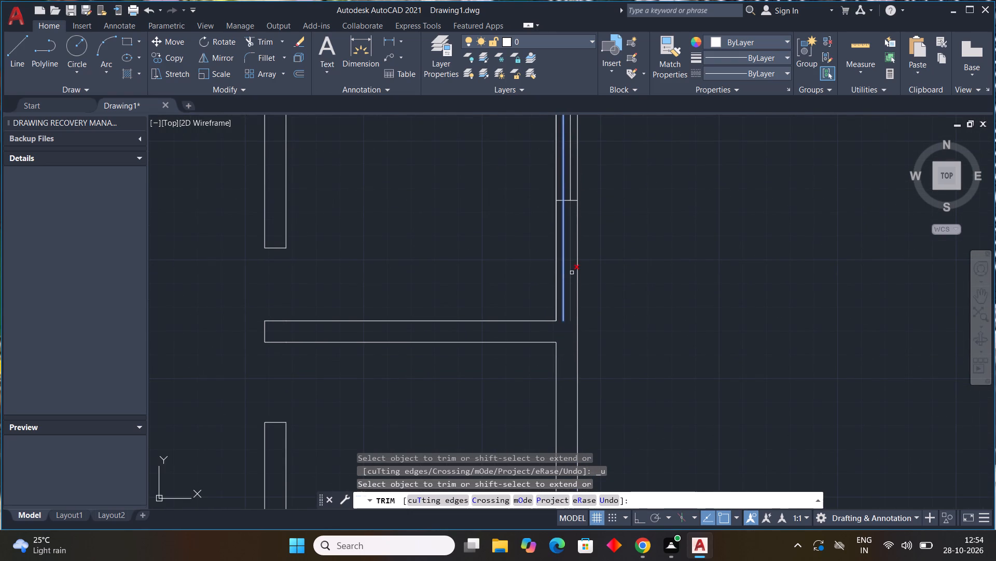
pyautogui.click(572, 273)
pyautogui.click(564, 263)
pyautogui.scroll(-3, 640, 269)
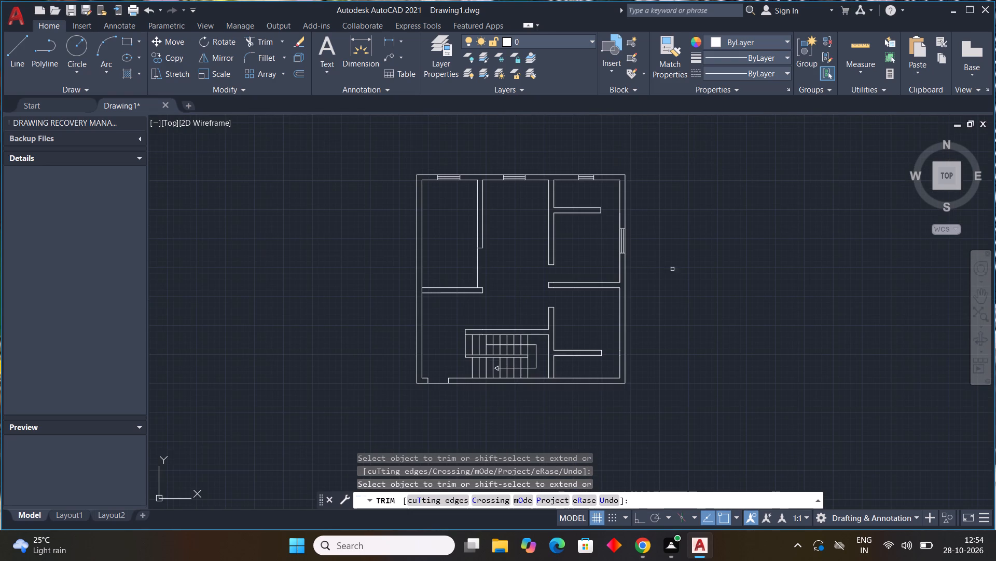
pyautogui.press('Escape')
pyautogui.press('Escape')
pyautogui.press('Escape')
pyautogui.press('Escape')
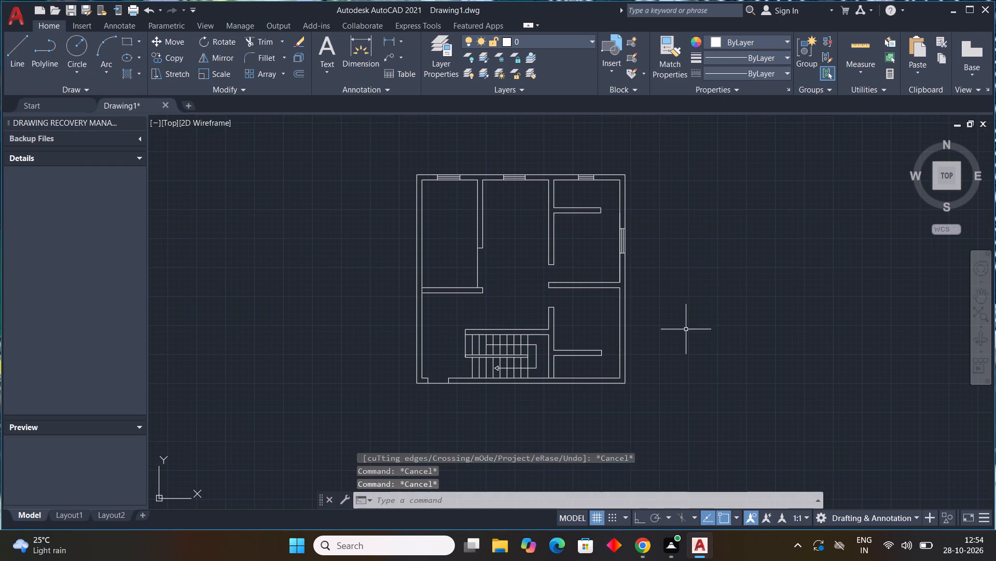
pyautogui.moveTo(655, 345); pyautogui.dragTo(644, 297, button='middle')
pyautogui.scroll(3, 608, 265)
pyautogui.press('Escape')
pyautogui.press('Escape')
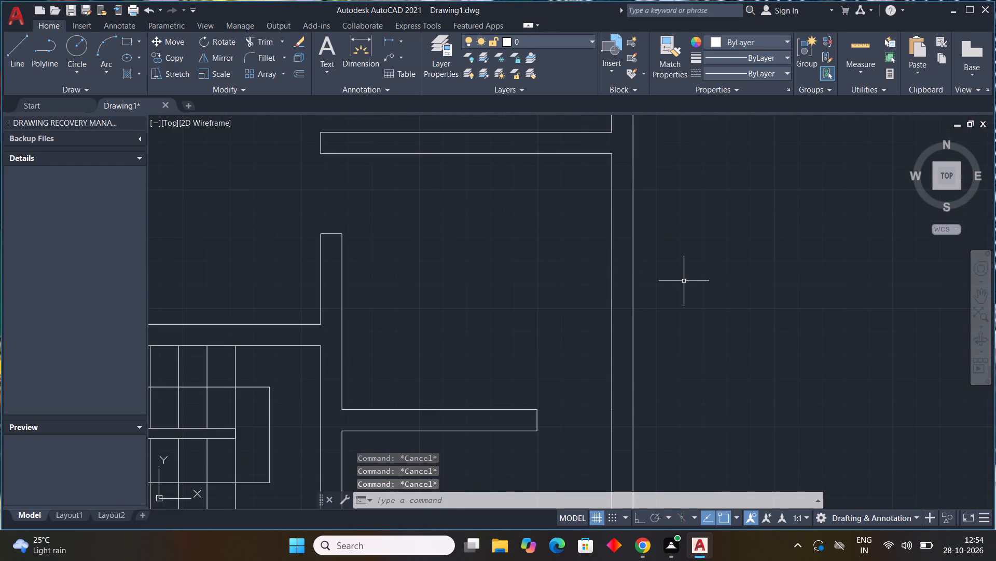
# Draw two short lines across the right outer wall of the lower-right room to mark a window opening.
pyautogui.press('Escape')
pyautogui.write('l')
pyautogui.press('space')
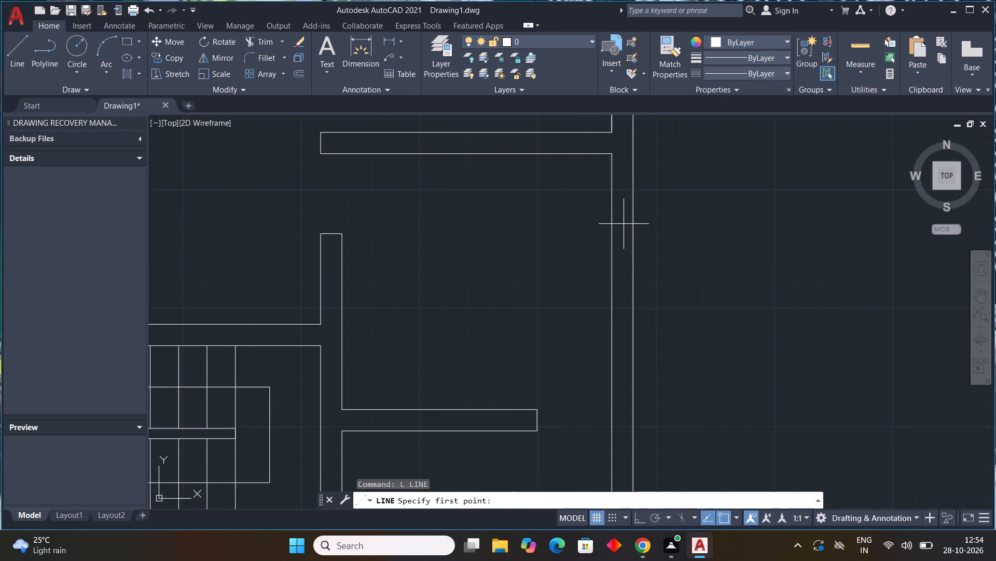
pyautogui.click(612, 218)
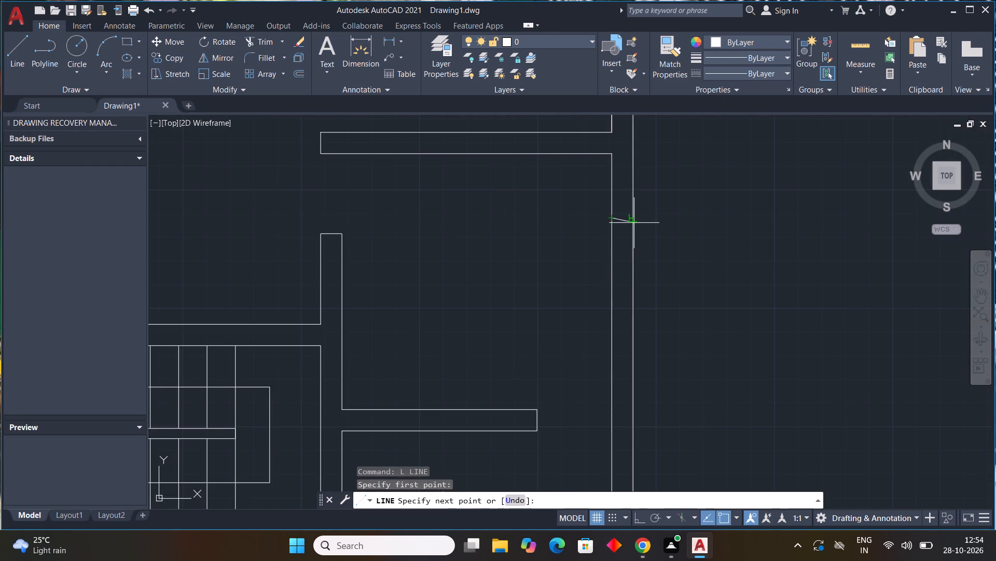
pyautogui.click(635, 218)
pyautogui.press('Escape')
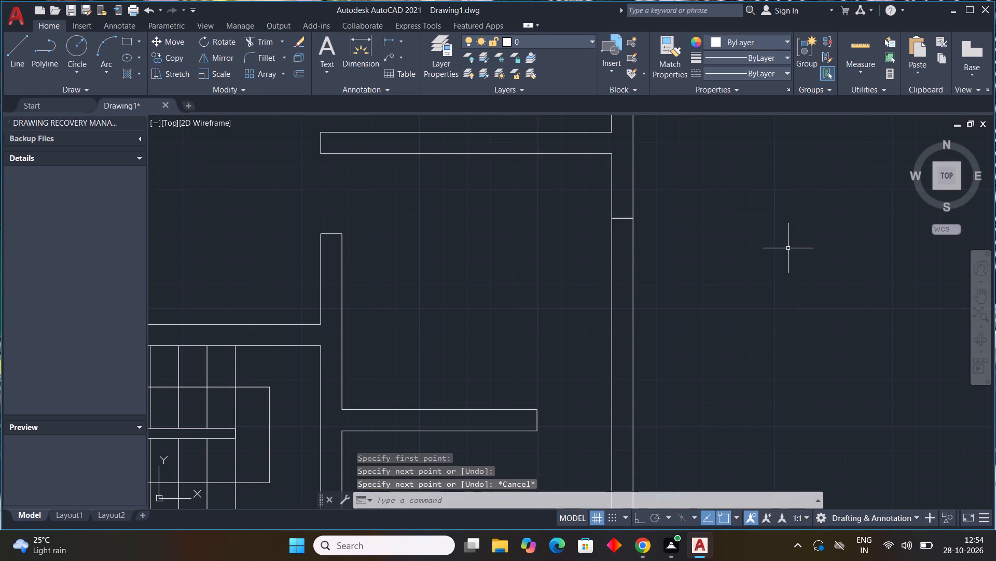
pyautogui.press('space')
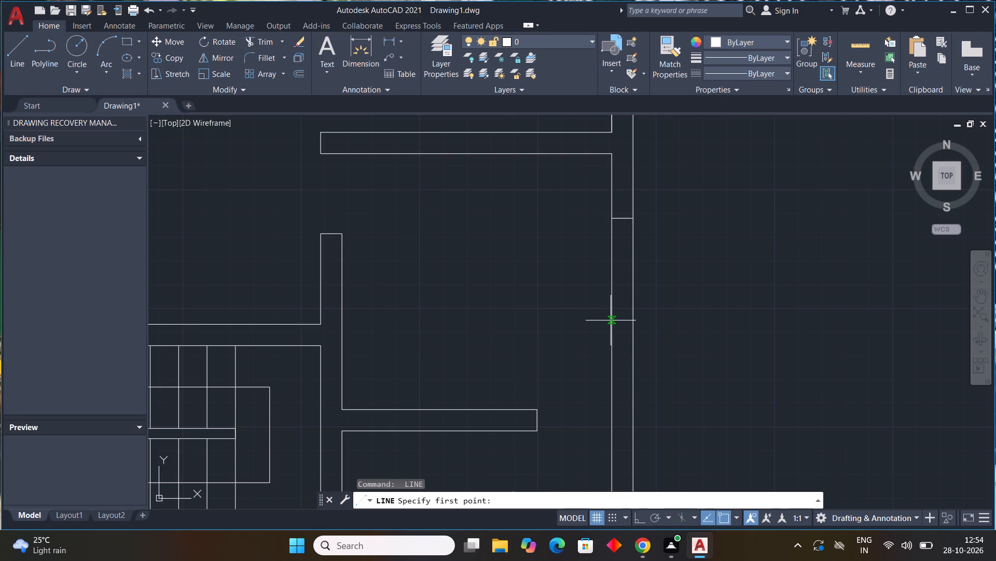
pyautogui.click(611, 320)
pyautogui.click(635, 322)
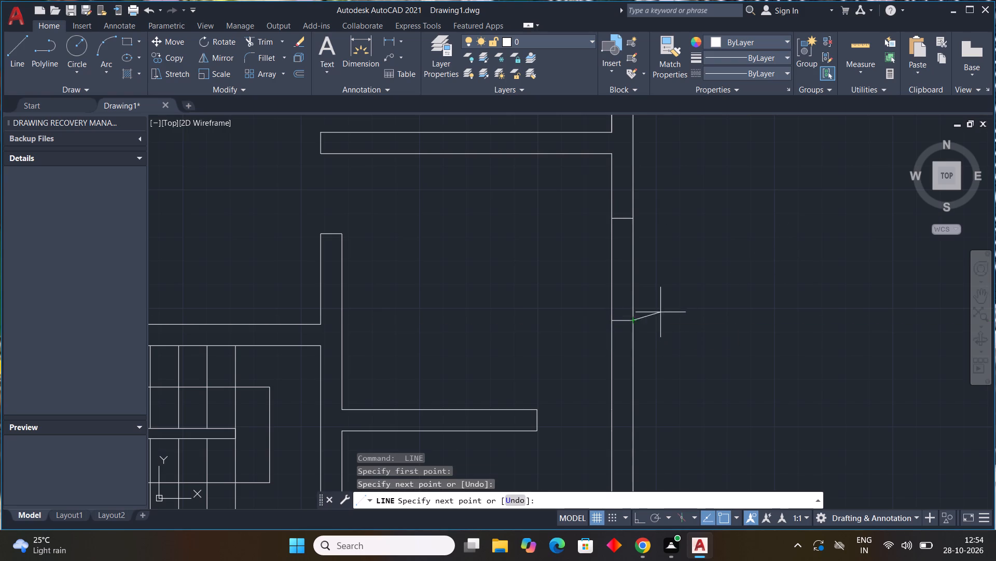
pyautogui.press('Escape')
# Offset the lower-right room's inner line of the right outer wall 3" into the wall, and offset that copy another 3" outward.
pyautogui.scroll(-2, 700, 317)
pyautogui.moveTo(720, 328); pyautogui.dragTo(640, 325, button='middle')
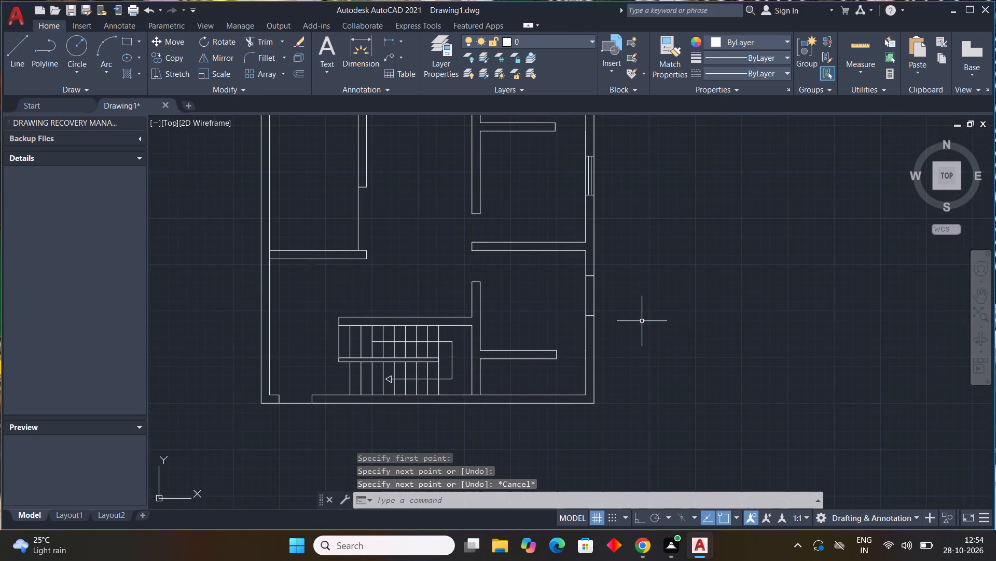
pyautogui.write('of')
pyautogui.write('f')
pyautogui.press('space')
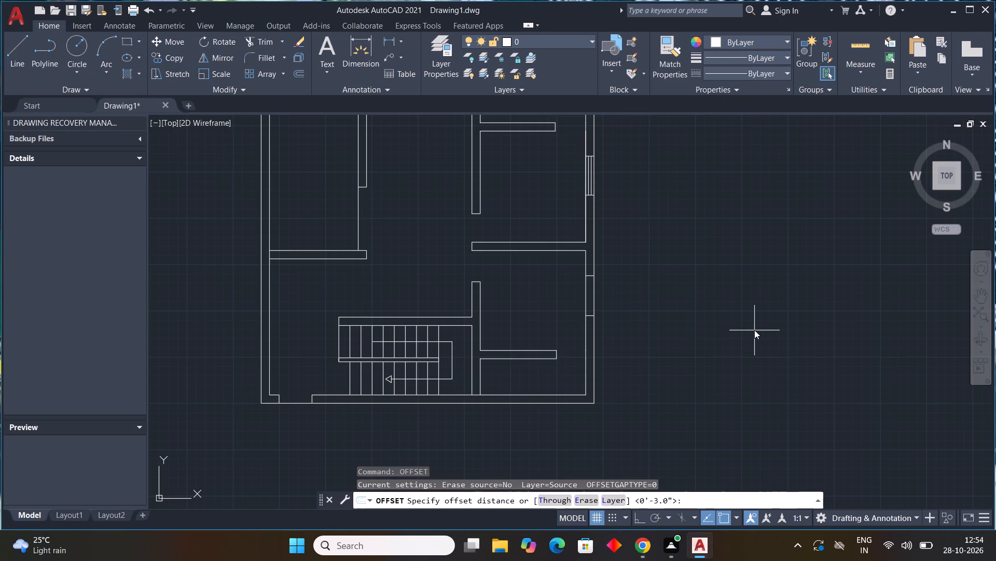
pyautogui.press('3')
pyautogui.hotkey('shift', '"')
pyautogui.press('Return')
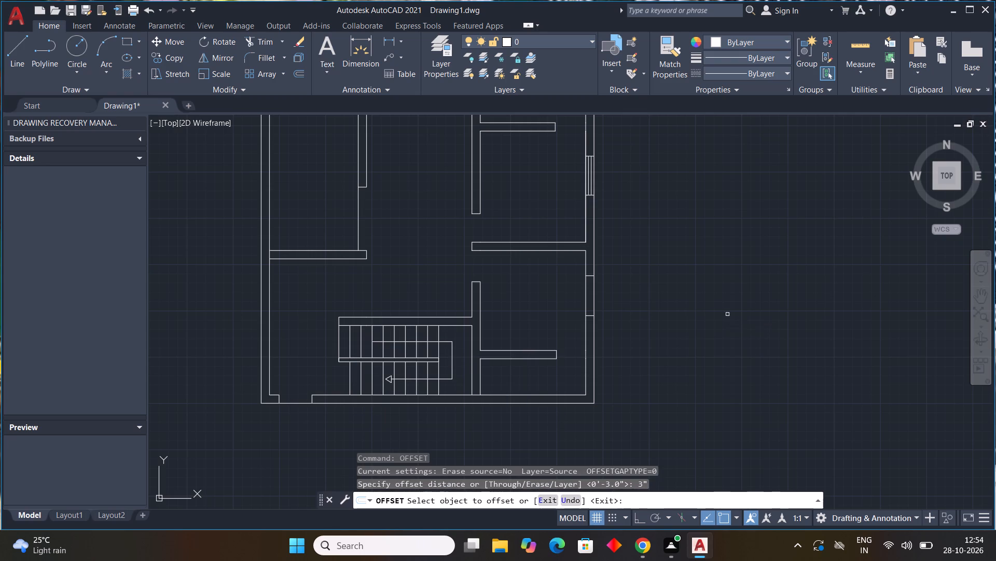
pyautogui.moveTo(587, 313); pyautogui.dragTo(596, 311)
pyautogui.click(598, 311)
pyautogui.scroll(1, 589, 308)
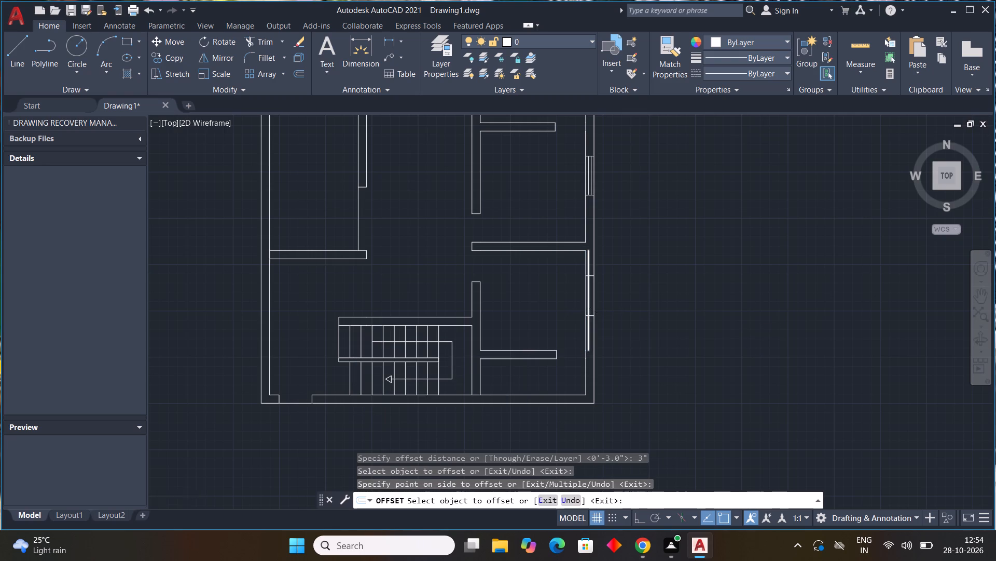
pyautogui.click(589, 305)
pyautogui.click(612, 304)
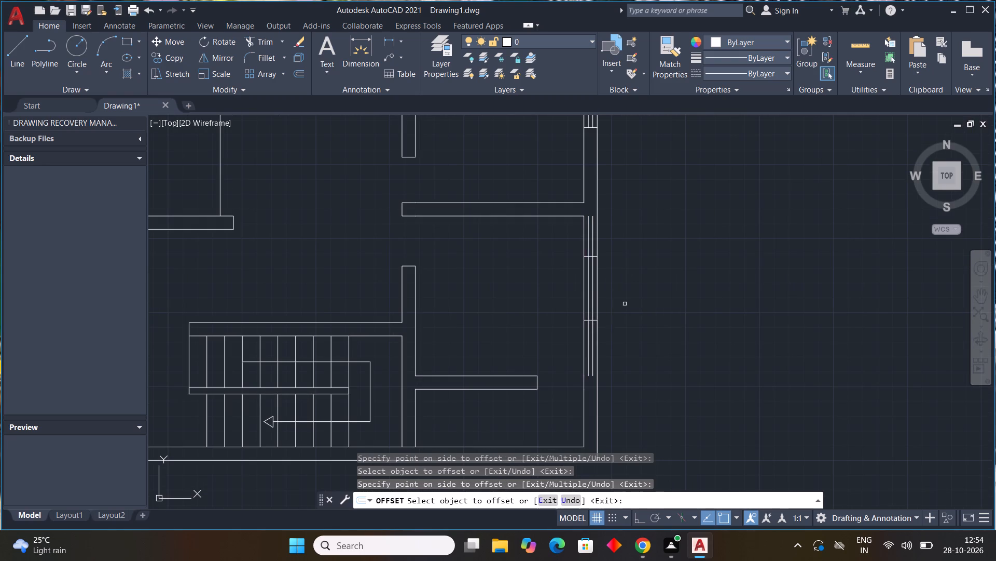
pyautogui.press('Escape')
pyautogui.press('Escape')
pyautogui.press('Escape')
pyautogui.press('Escape')
pyautogui.press('Escape')
pyautogui.press('Escape')
pyautogui.press('Escape')
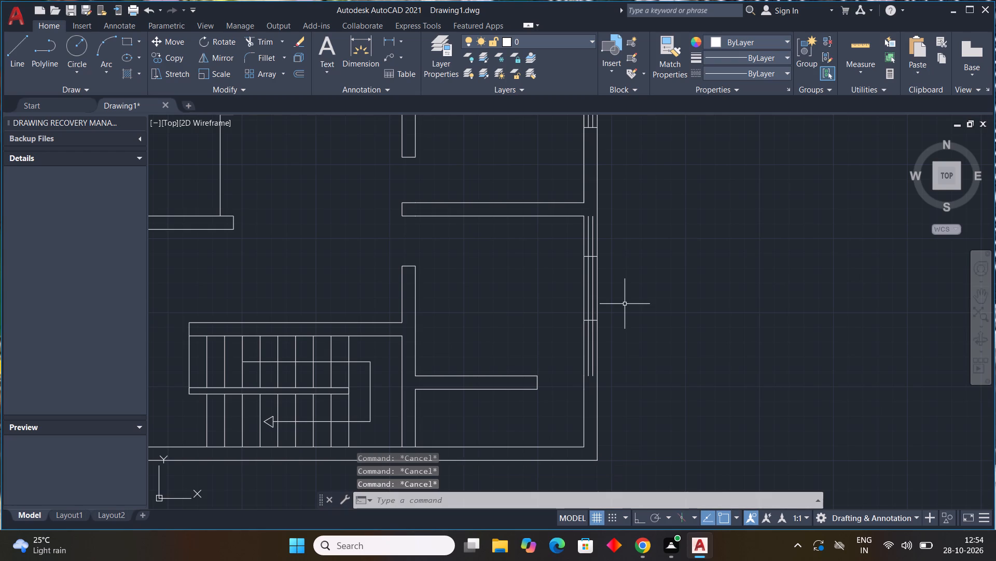
pyautogui.press('Escape')
pyautogui.press('Escape')
pyautogui.press('Escape')
pyautogui.press('Escape')
# Trim the two offset lines below the lower mark of the lower-right room's window opening.
pyautogui.press('t')
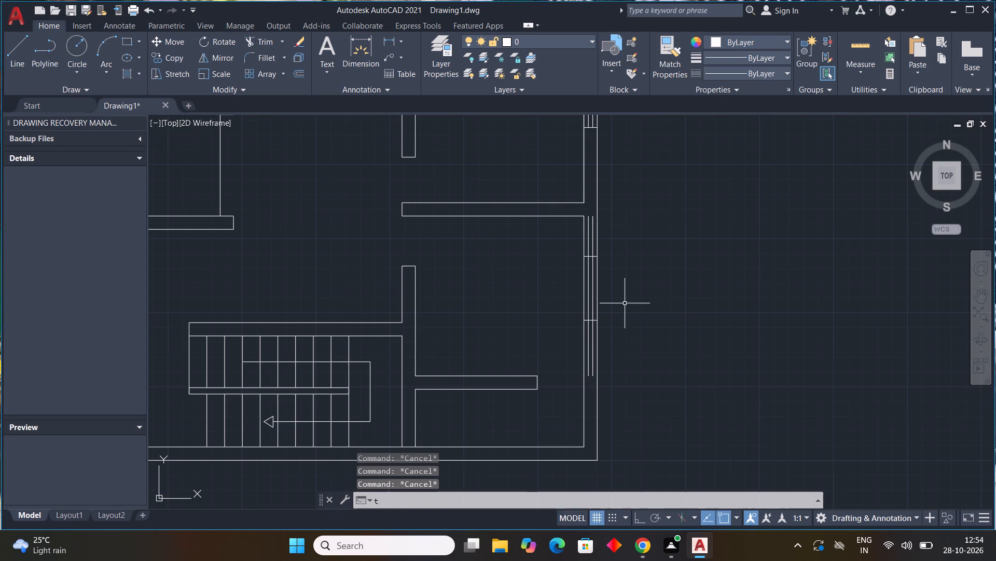
pyautogui.write('r')
pyautogui.press('space')
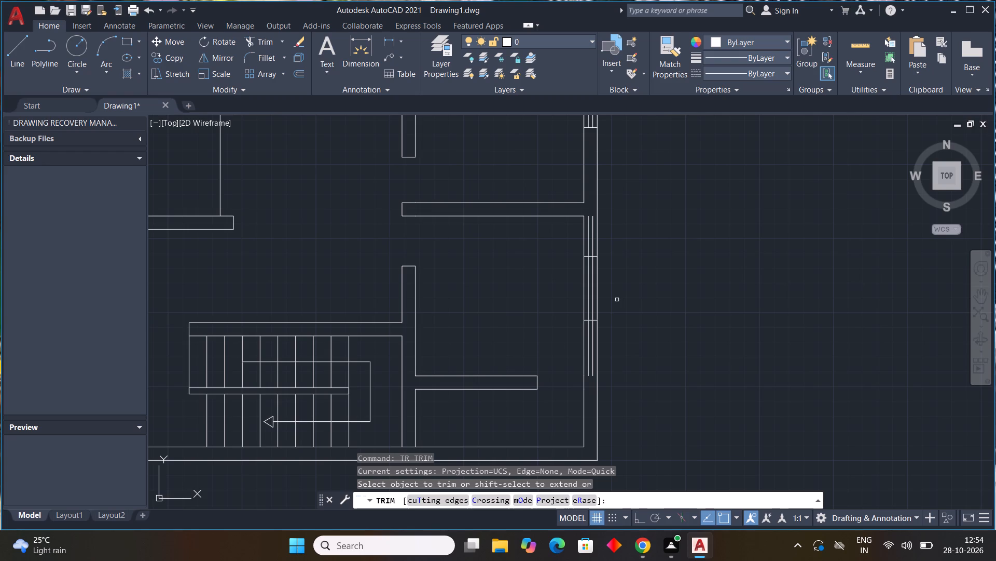
pyautogui.scroll(1, 599, 371)
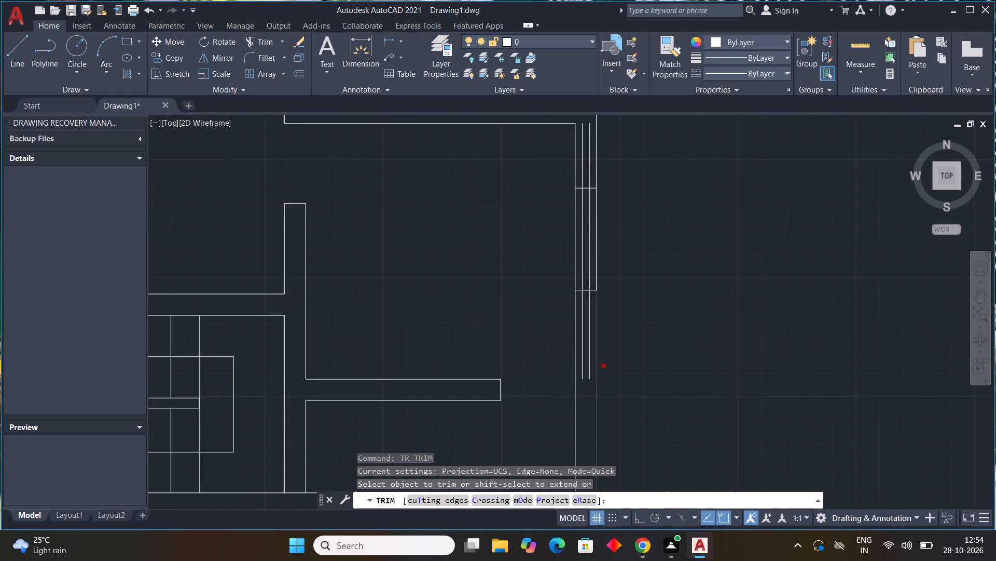
pyautogui.scroll(1, 598, 371)
pyautogui.click(573, 358)
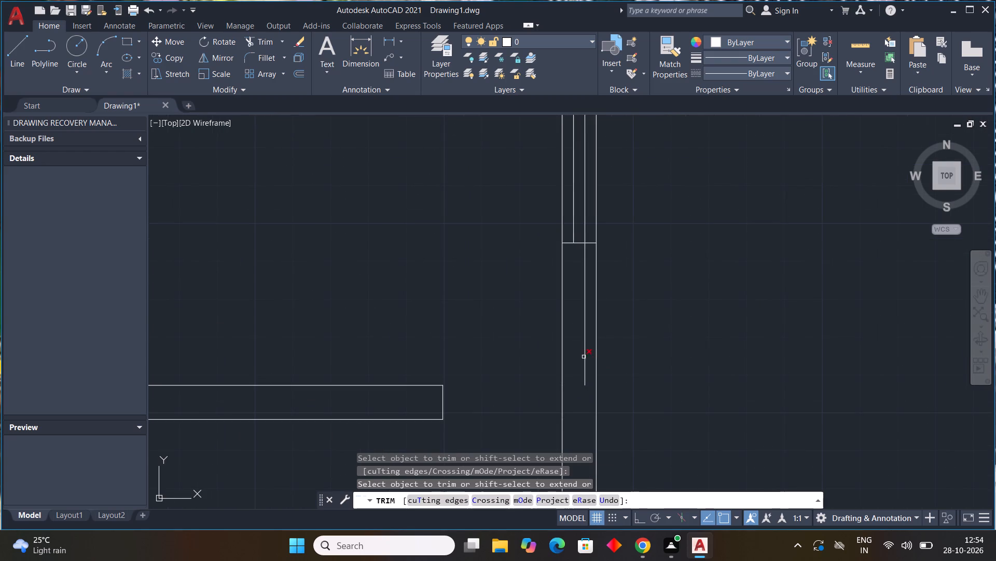
pyautogui.click(586, 357)
# Trim the two offset lines above the upper mark of the lower-right room's window opening.
pyautogui.scroll(-1, 701, 302)
pyautogui.moveTo(693, 310); pyautogui.dragTo(642, 470, button='middle')
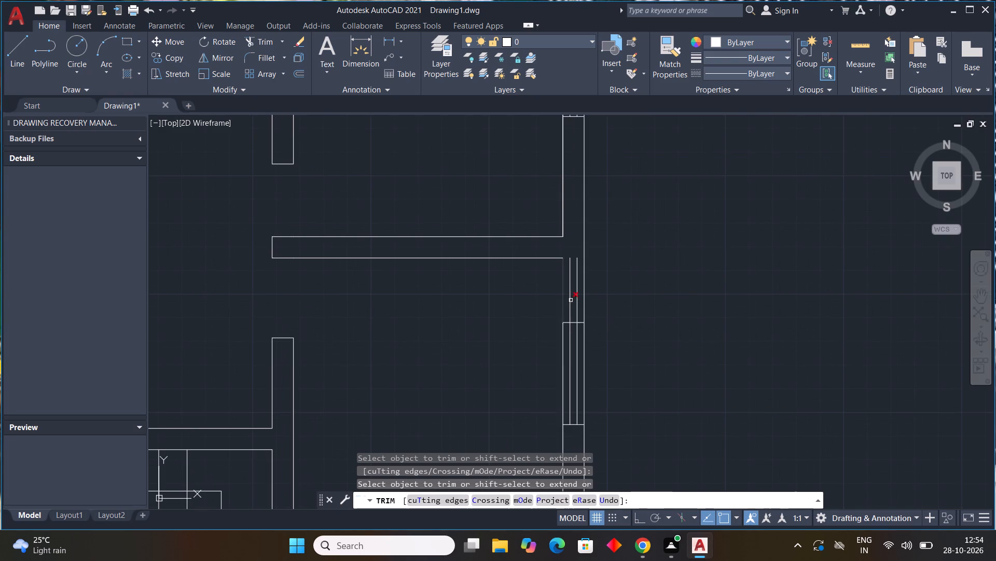
pyautogui.scroll(2, 571, 300)
pyautogui.click(568, 301)
pyautogui.click(588, 301)
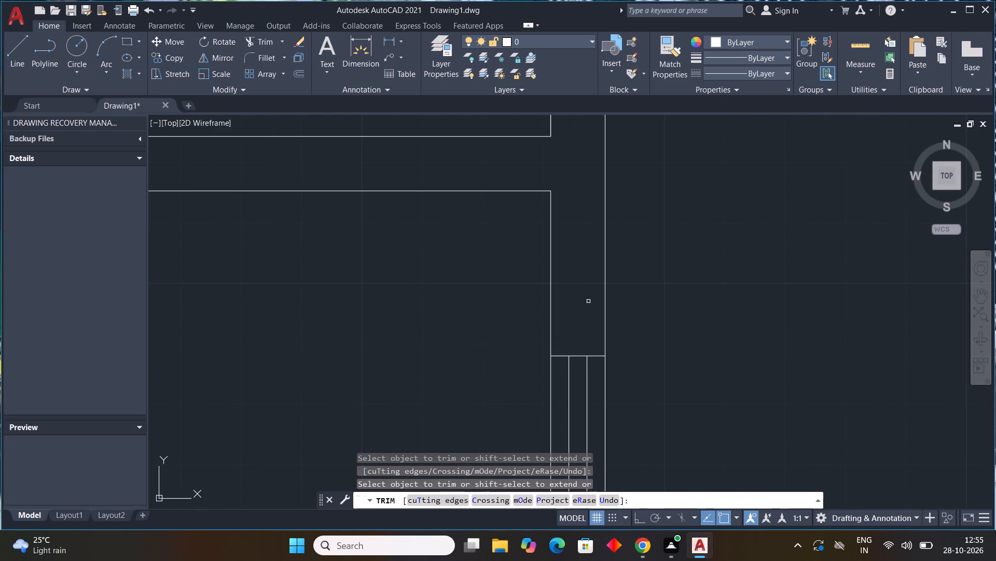
pyautogui.scroll(-4, 615, 319)
pyautogui.moveTo(667, 370); pyautogui.dragTo(648, 296, button='middle')
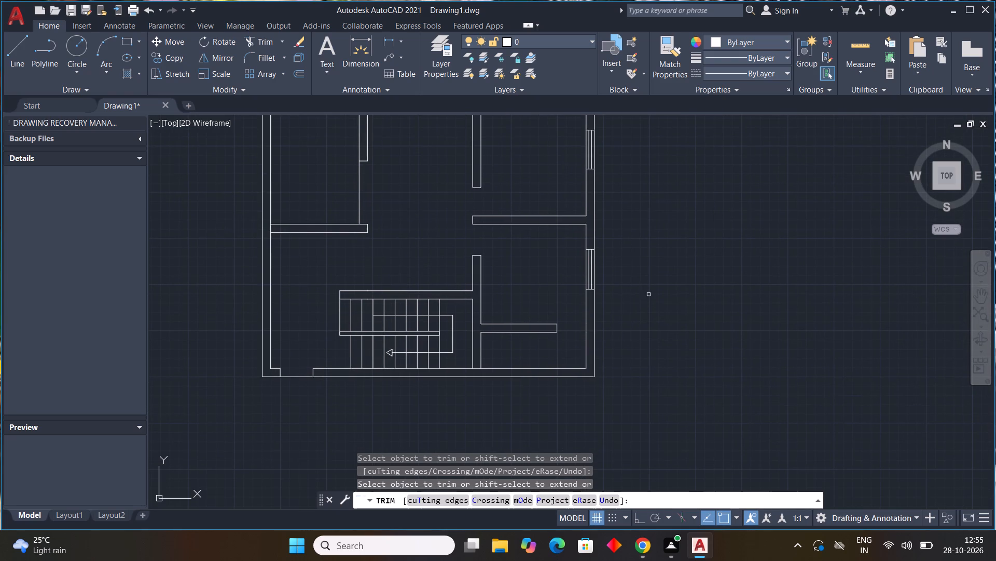
pyautogui.press('Escape')
pyautogui.press('Escape')
pyautogui.press('Escape')
pyautogui.press('Escape')
# Draw two short lines across the bottom outer wall of the lower-right room to mark a window opening.
pyautogui.moveTo(530, 390); pyautogui.dragTo(530, 338, button='middle')
pyautogui.press('Escape')
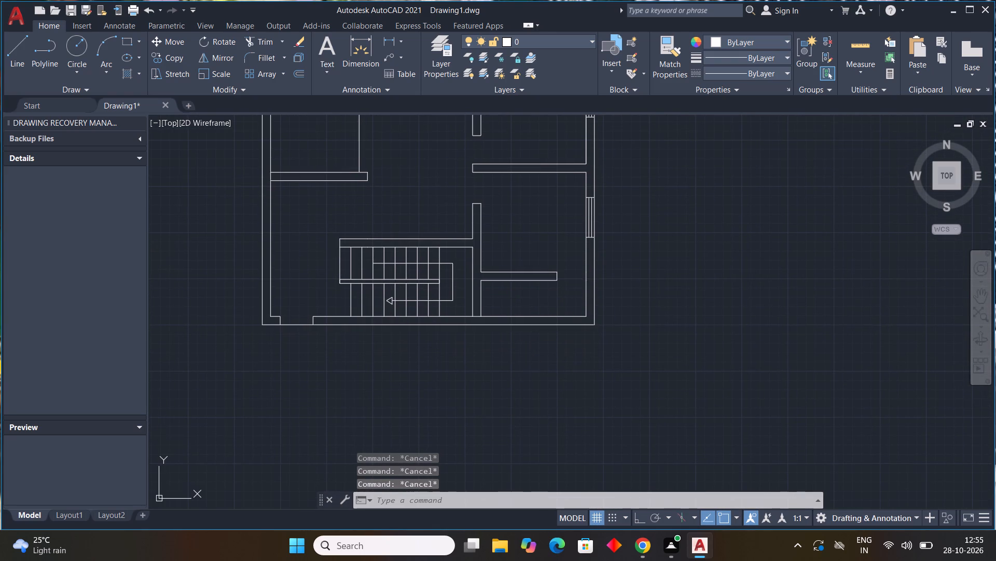
pyautogui.write('l')
pyautogui.press('space')
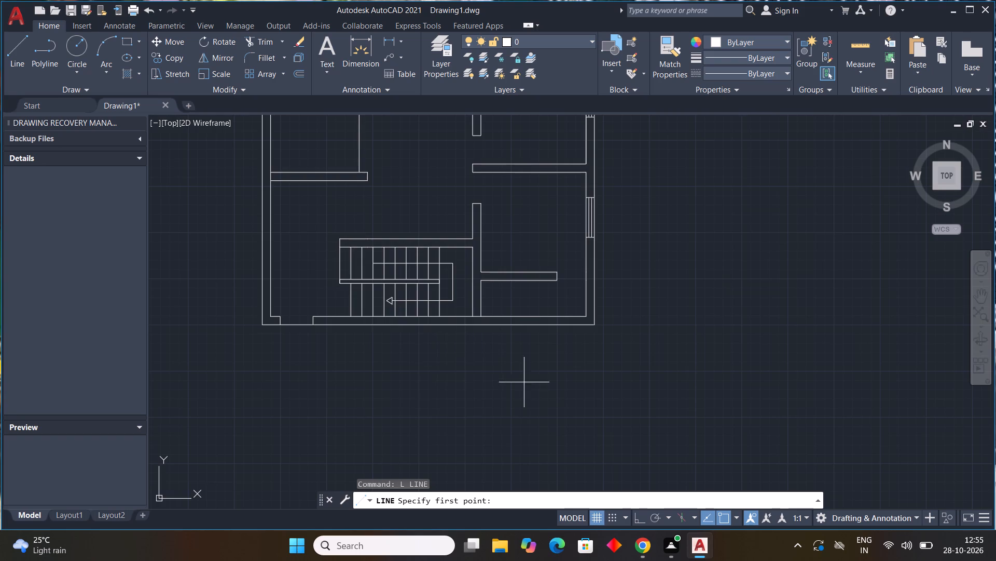
pyautogui.scroll(2, 524, 336)
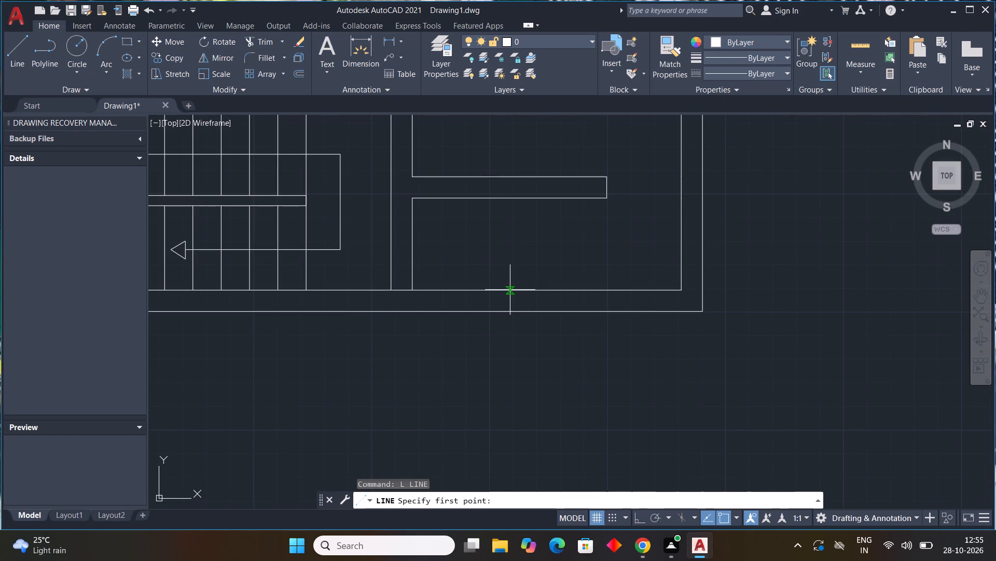
pyautogui.click(510, 290)
pyautogui.click(507, 313)
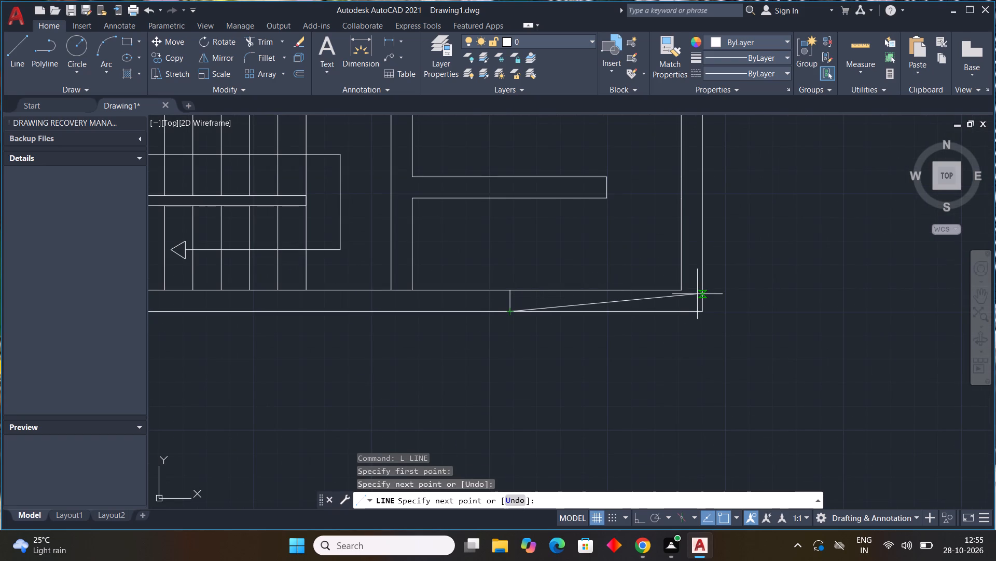
pyautogui.press('Escape')
pyautogui.press('space')
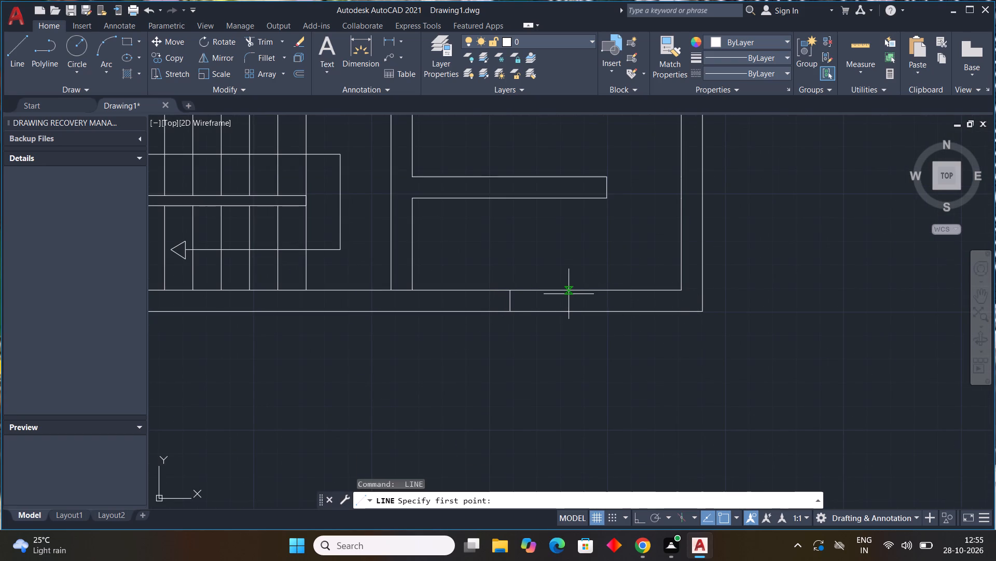
pyautogui.click(566, 291)
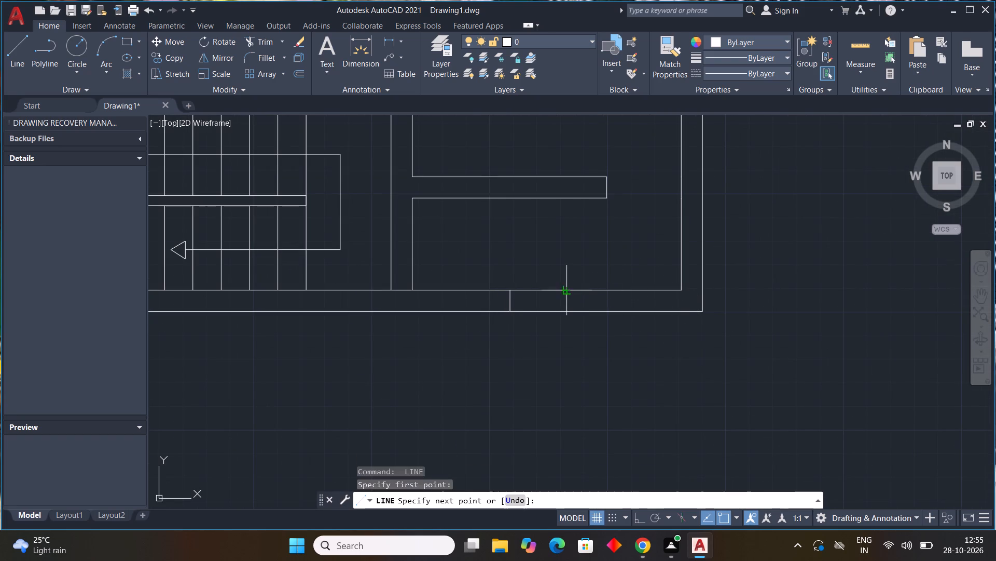
pyautogui.click(569, 311)
pyautogui.press('`')
pyautogui.press('`')
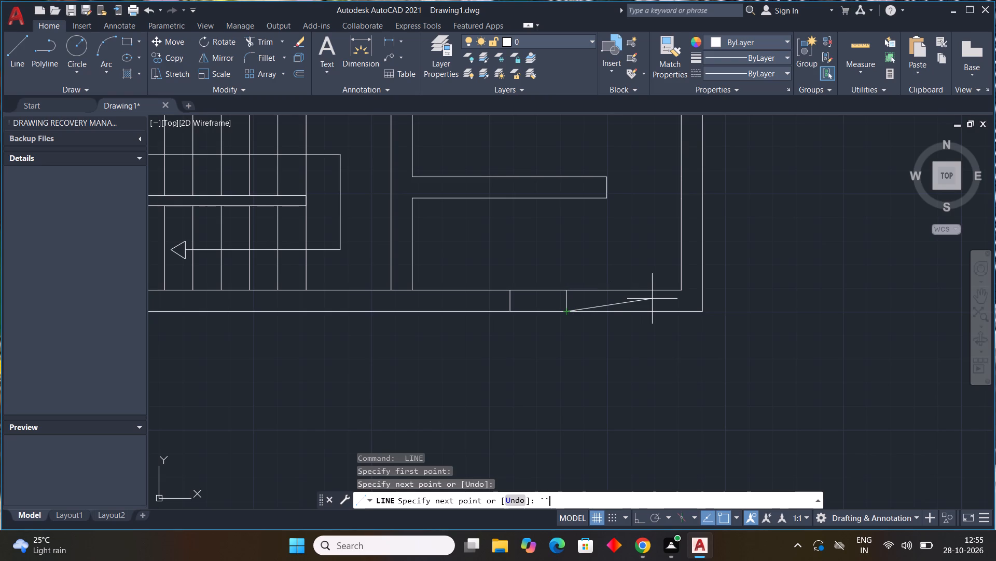
pyautogui.press('Escape')
pyautogui.press('Escape')
pyautogui.press('Escape')
# Trim the bottom outer wall's inner line between the two faces of the vertical partition beside the staircase.
pyautogui.write('tr')
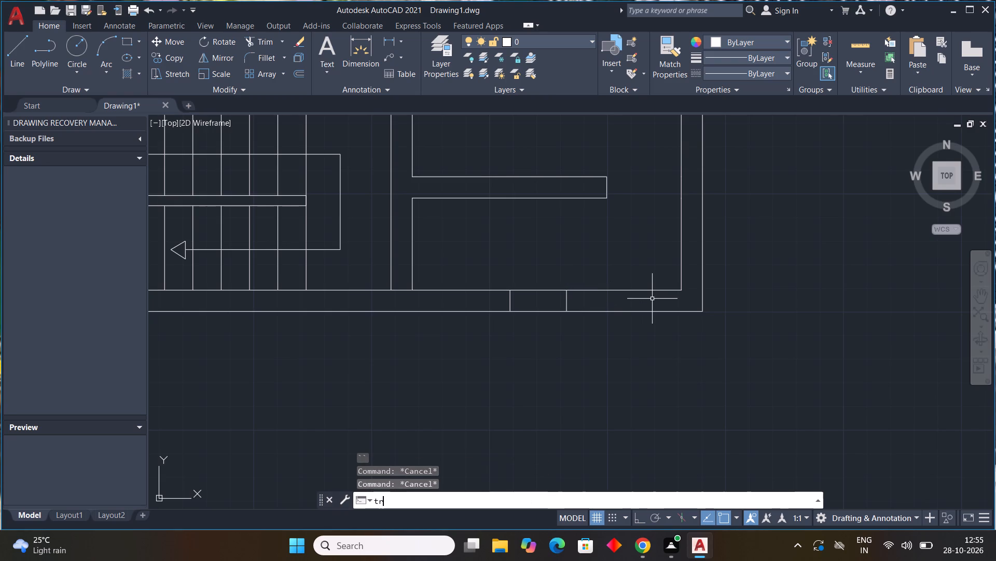
pyautogui.press('space')
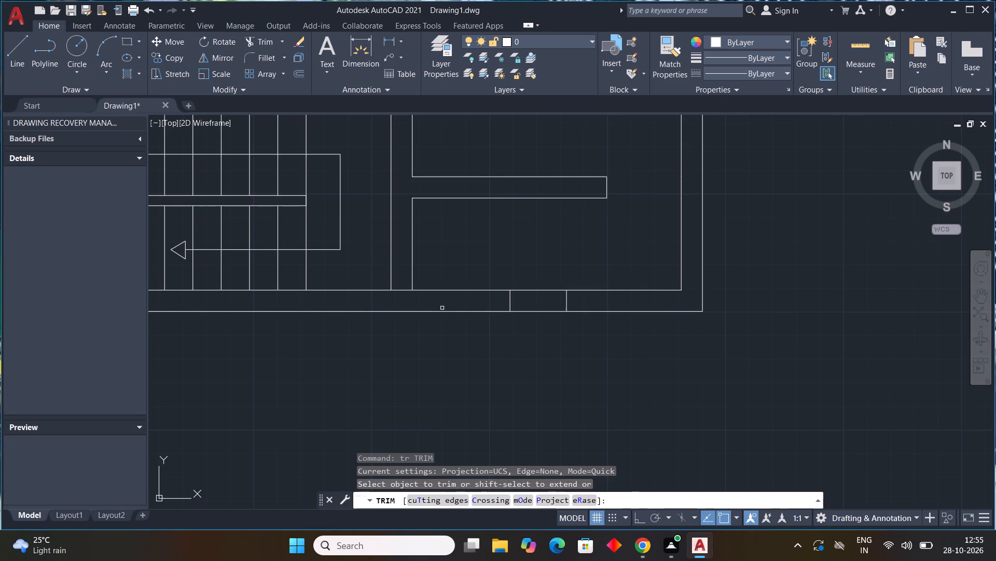
pyautogui.click(399, 289)
pyautogui.press('Escape')
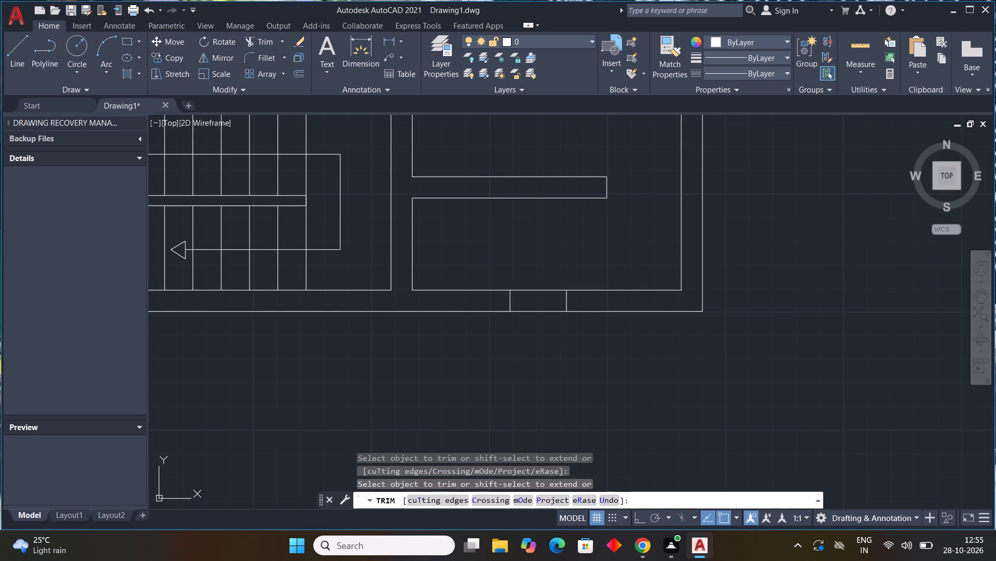
pyautogui.press('Escape')
pyautogui.press('Escape')
pyautogui.press('Escape')
pyautogui.press('Escape')
pyautogui.press('Escape')
pyautogui.press('Escape')
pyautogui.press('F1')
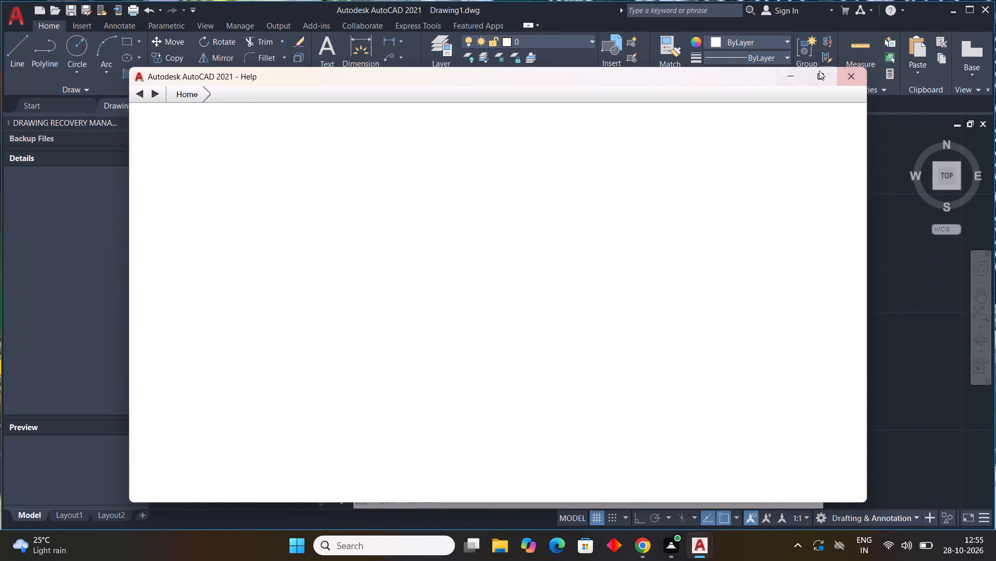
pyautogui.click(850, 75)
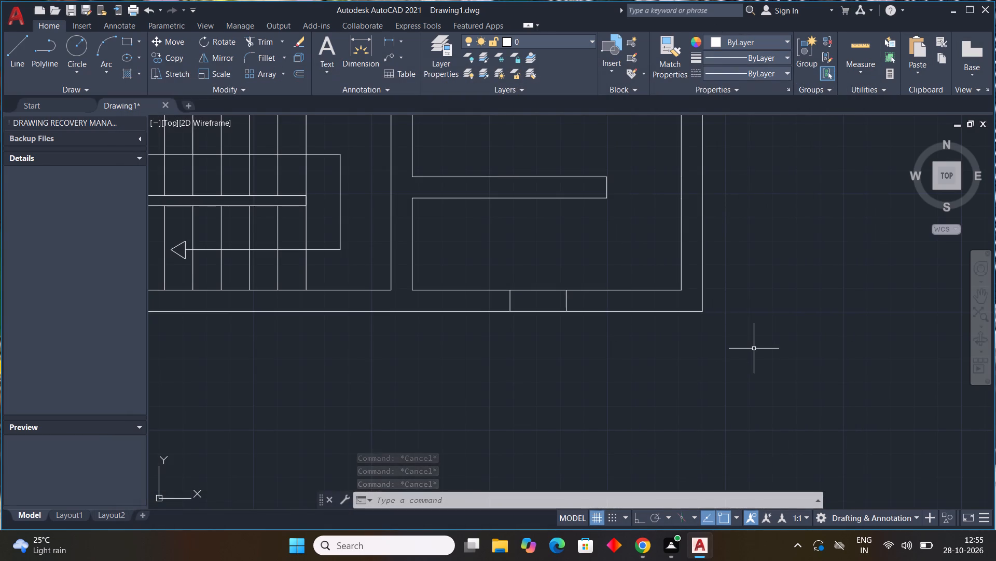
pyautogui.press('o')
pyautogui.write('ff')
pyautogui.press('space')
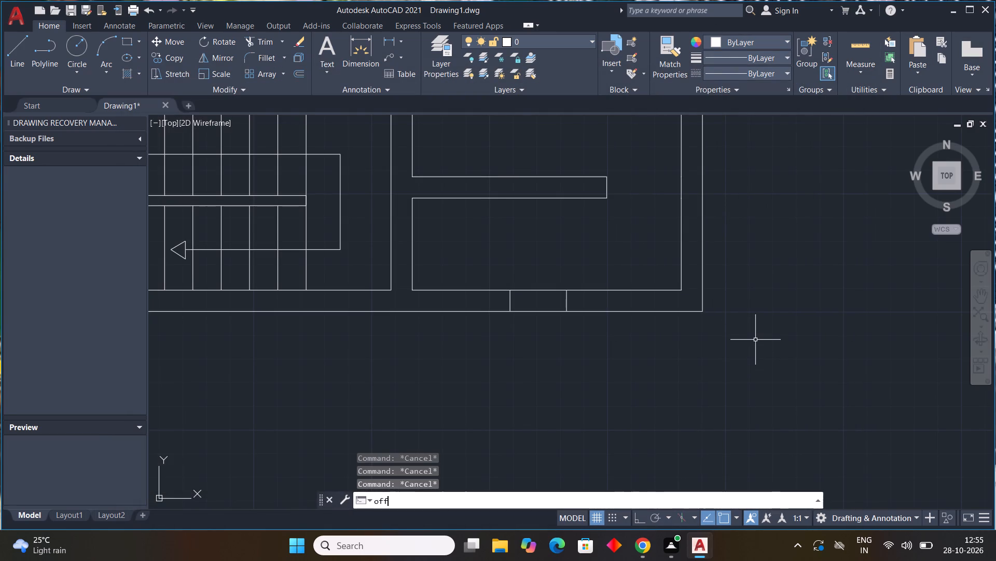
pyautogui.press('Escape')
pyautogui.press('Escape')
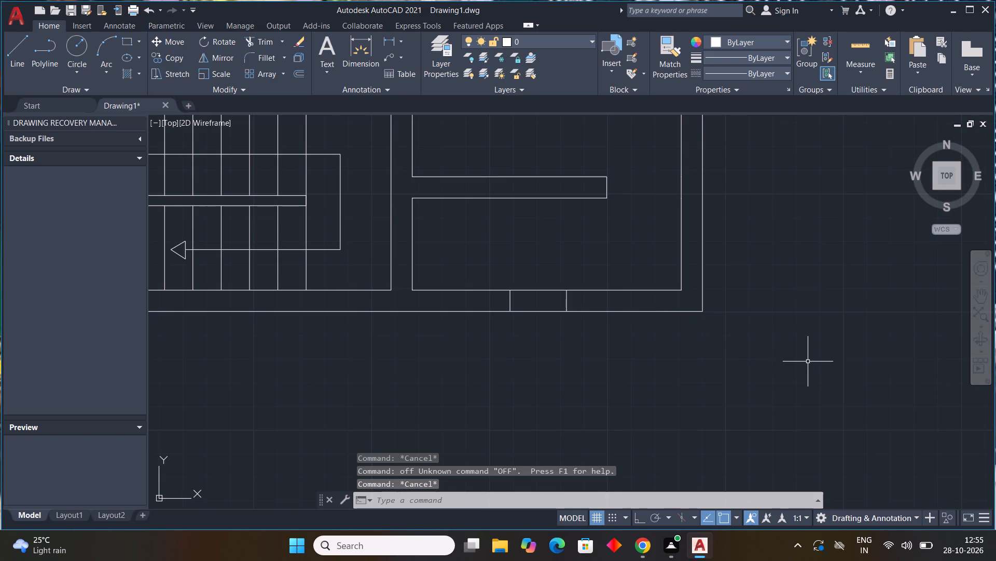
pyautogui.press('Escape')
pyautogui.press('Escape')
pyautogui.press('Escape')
# Offset the bottom wall's inner line in the lower-right room outward by 3" twice to form the window panel lines.
pyautogui.write('off')
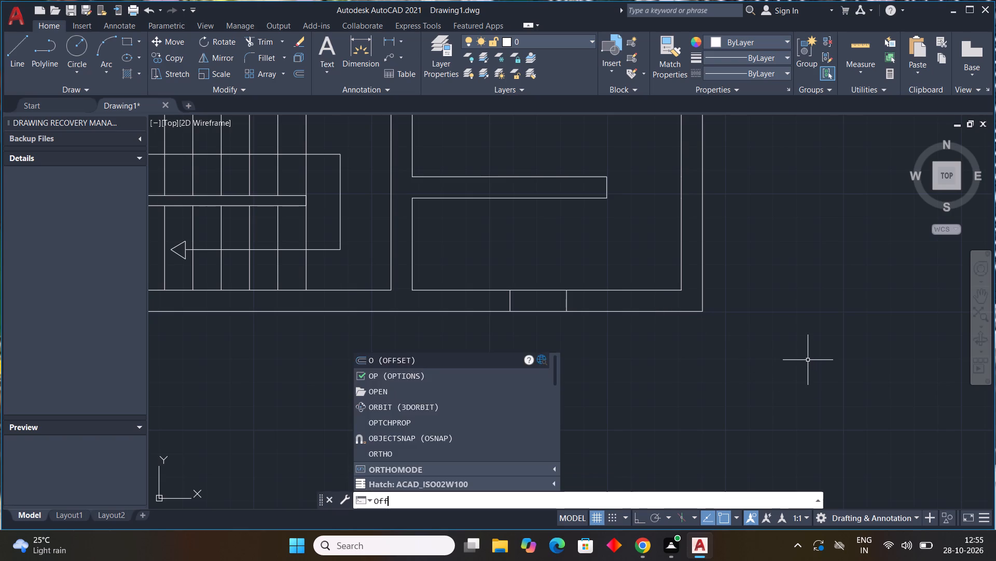
pyautogui.press('space')
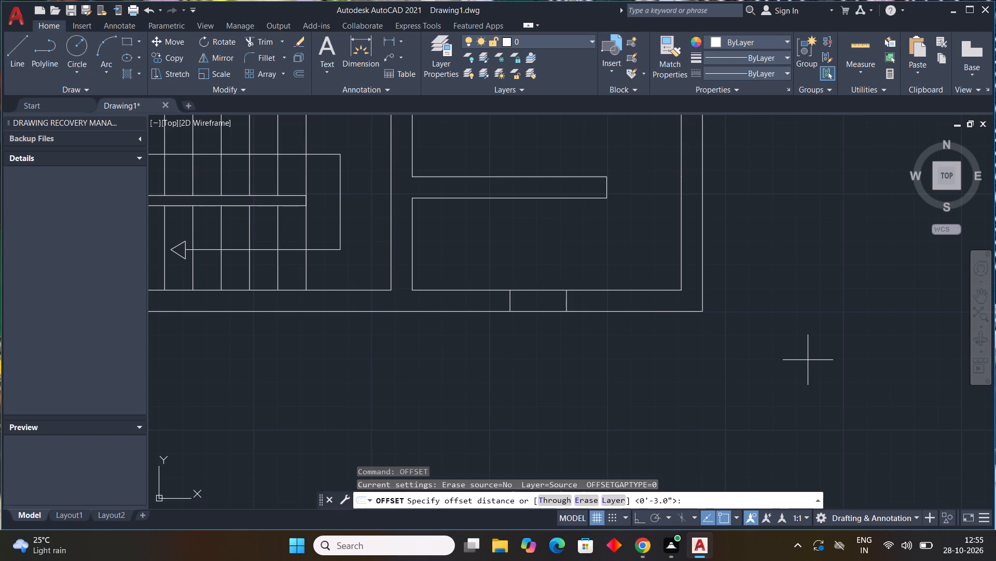
pyautogui.press('3')
pyautogui.hotkey('shift', '"')
pyautogui.press('Return')
pyautogui.moveTo(654, 288); pyautogui.dragTo(650, 299)
pyautogui.click(648, 307)
pyautogui.click(646, 297)
pyautogui.click(648, 310)
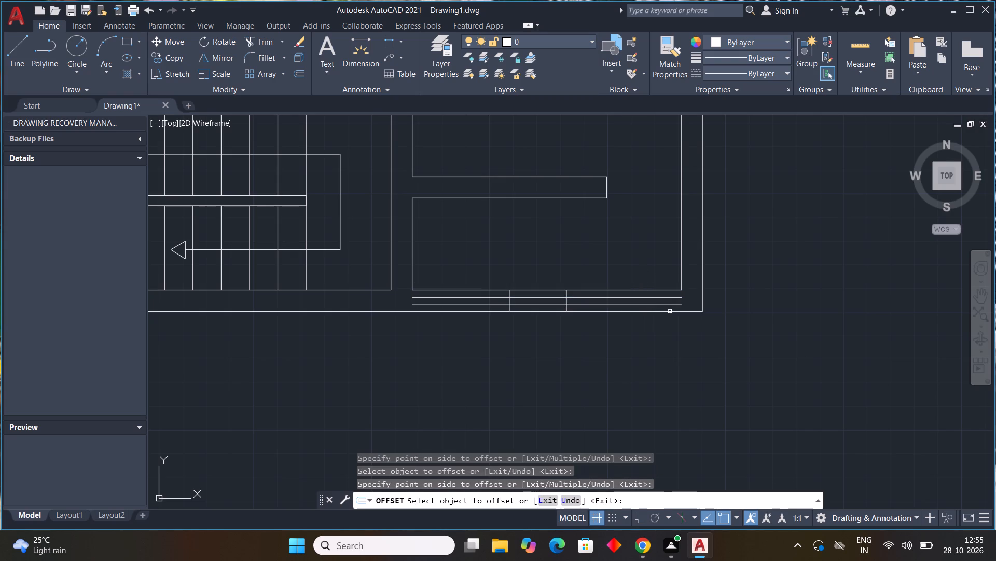
pyautogui.press('Escape')
pyautogui.press('Escape')
pyautogui.press('Escape')
pyautogui.press('Escape')
pyautogui.press('Escape')
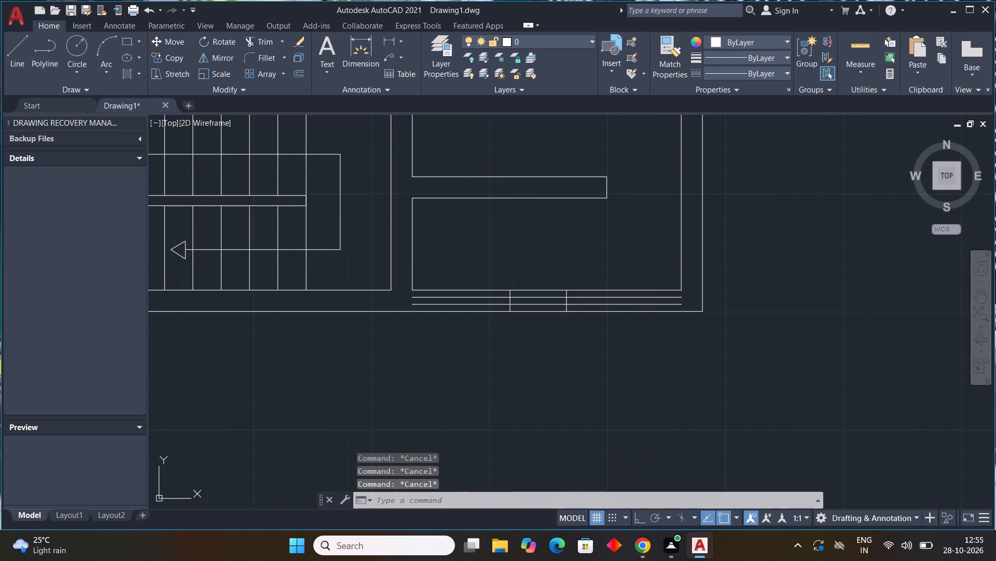
# Trim the two offset lines on both sides of the window opening in the lower-right room's bottom wall.
pyautogui.press('t')
pyautogui.write('r')
pyautogui.press('space')
pyautogui.scroll(3, 629, 302)
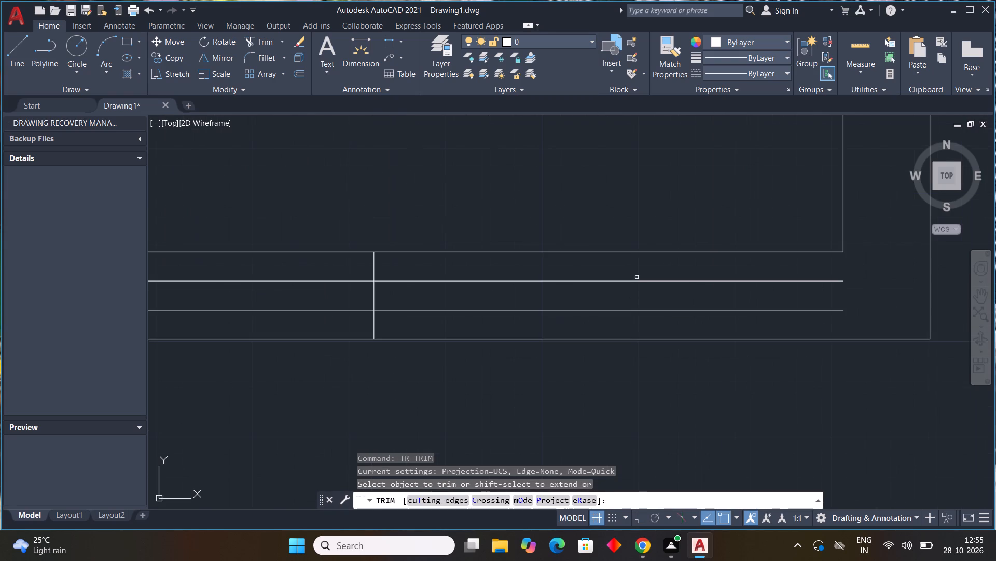
pyautogui.moveTo(636, 271); pyautogui.dragTo(633, 317)
pyautogui.scroll(-3, 647, 311)
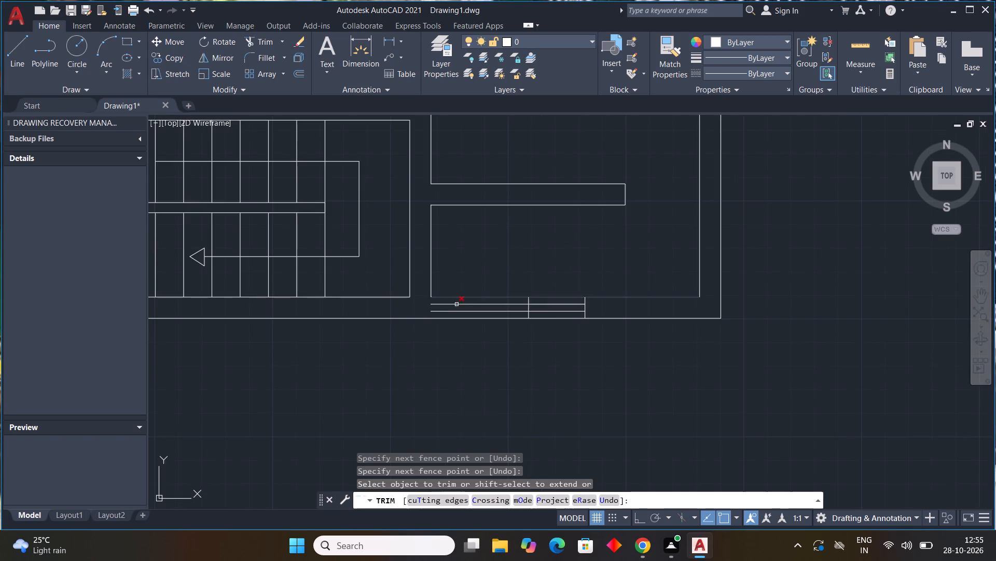
pyautogui.scroll(3, 465, 330)
pyautogui.moveTo(562, 228); pyautogui.dragTo(529, 279)
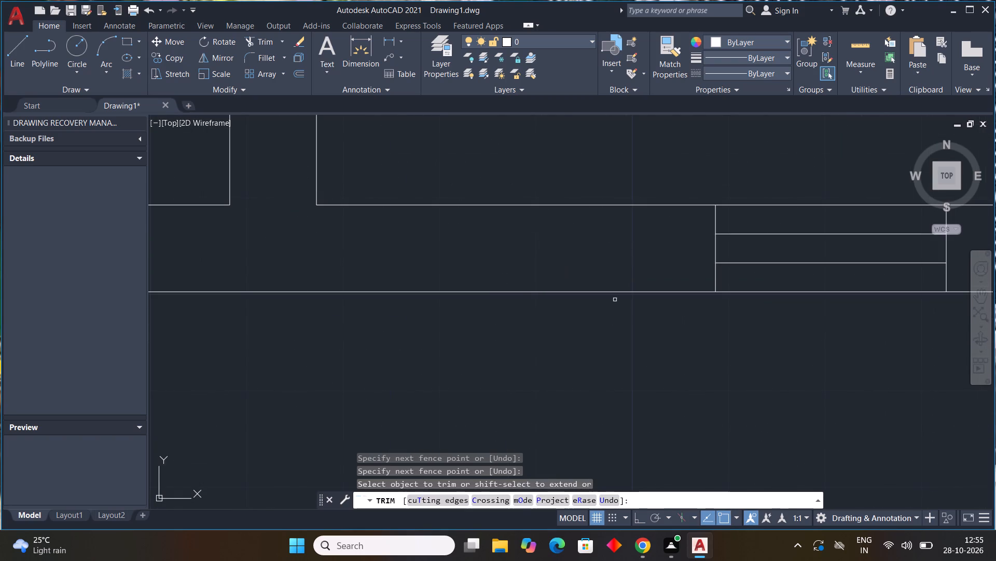
pyautogui.scroll(-3, 613, 375)
pyautogui.scroll(-3, 666, 407)
pyautogui.moveTo(788, 341); pyautogui.dragTo(822, 297, button='middle')
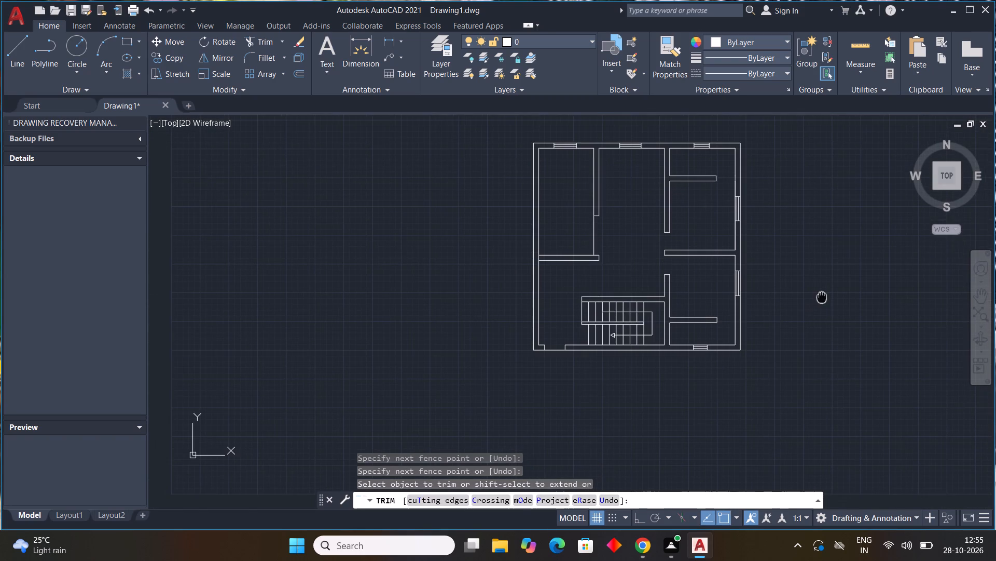
pyautogui.moveTo(822, 297); pyautogui.dragTo(822, 296, button='middle')
pyautogui.press('Escape')
pyautogui.press('Escape')
pyautogui.press('Escape')
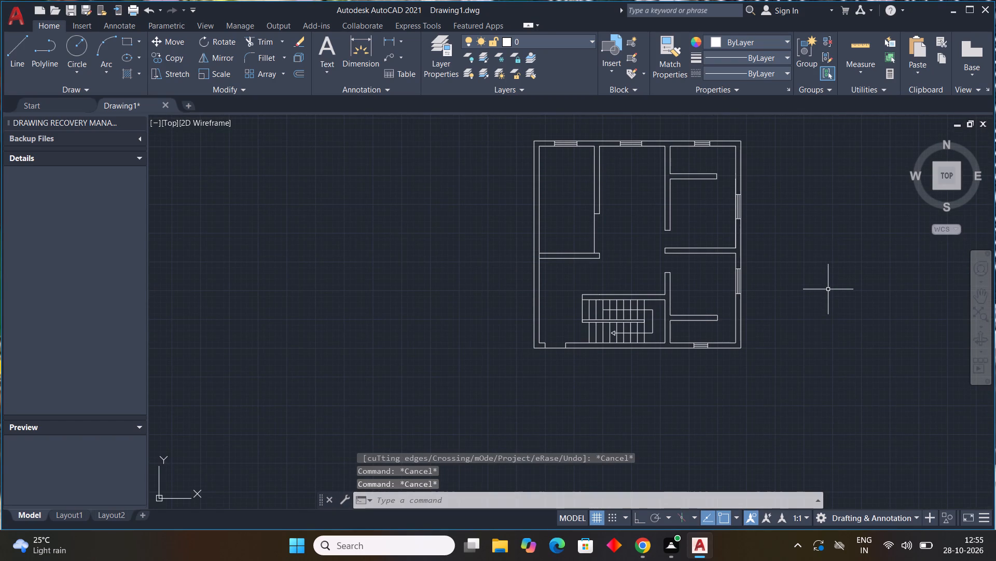
pyautogui.press('Escape')
pyautogui.press('Escape')
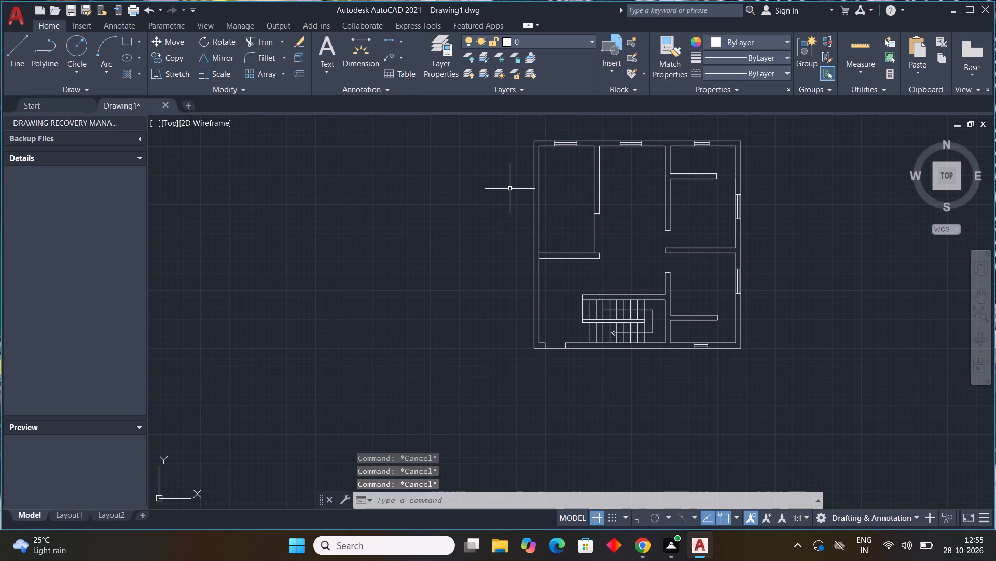
# Draw two short lines across the left outer wall of the upper-left room to mark a window opening.
pyautogui.write('l')
pyautogui.press('space')
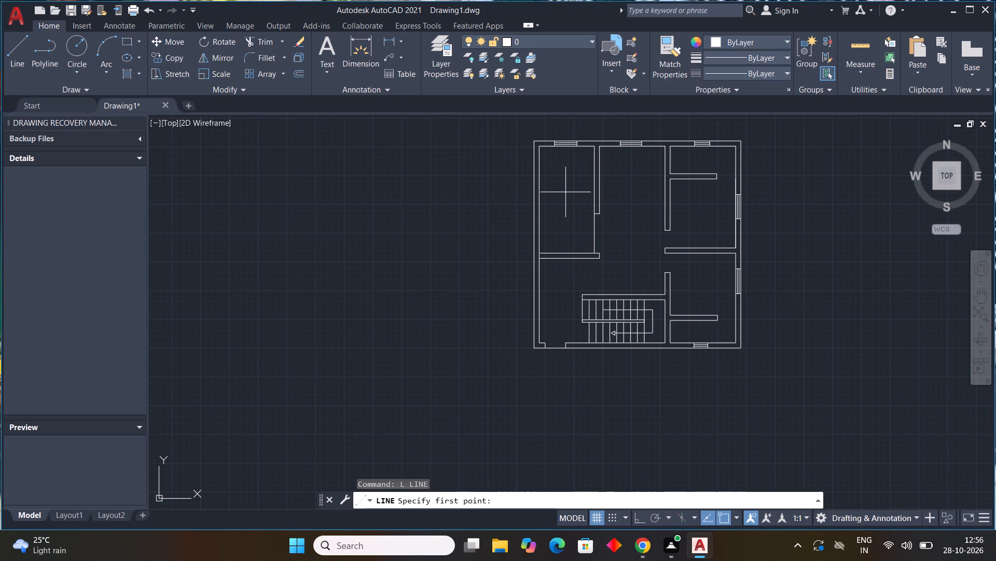
pyautogui.scroll(1, 536, 205)
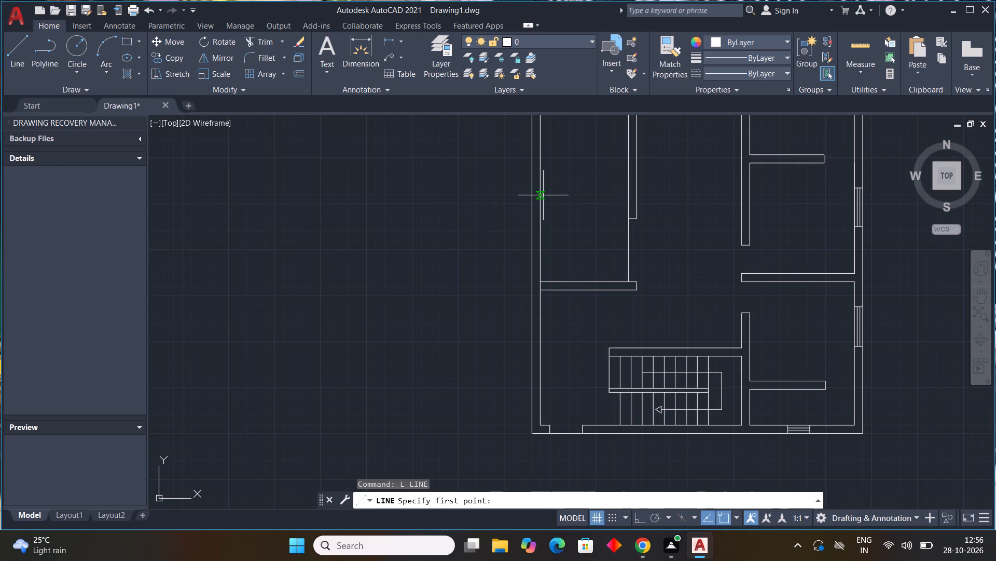
pyautogui.click(541, 196)
pyautogui.click(530, 197)
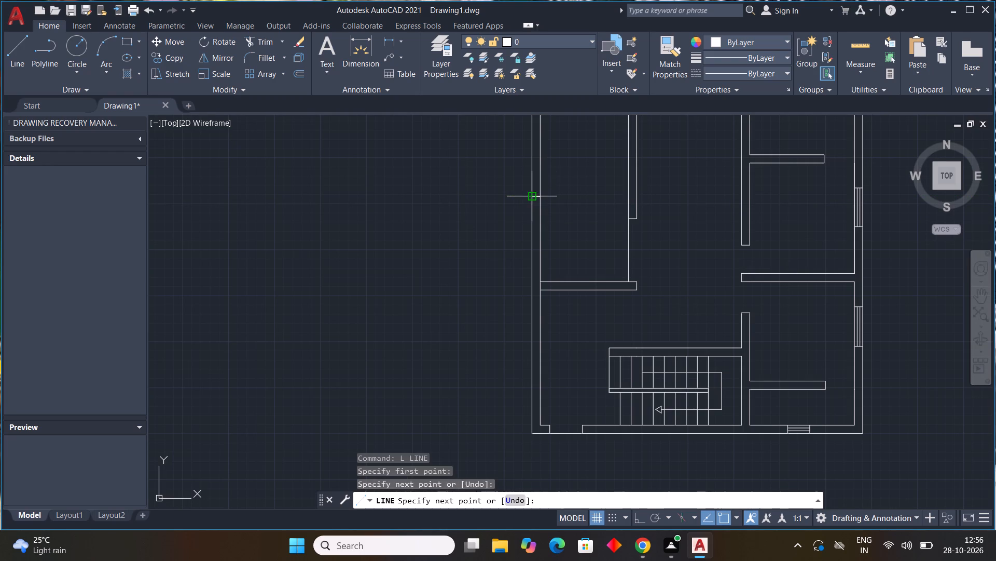
pyautogui.press('Escape')
pyautogui.press('space')
pyautogui.scroll(1, 538, 239)
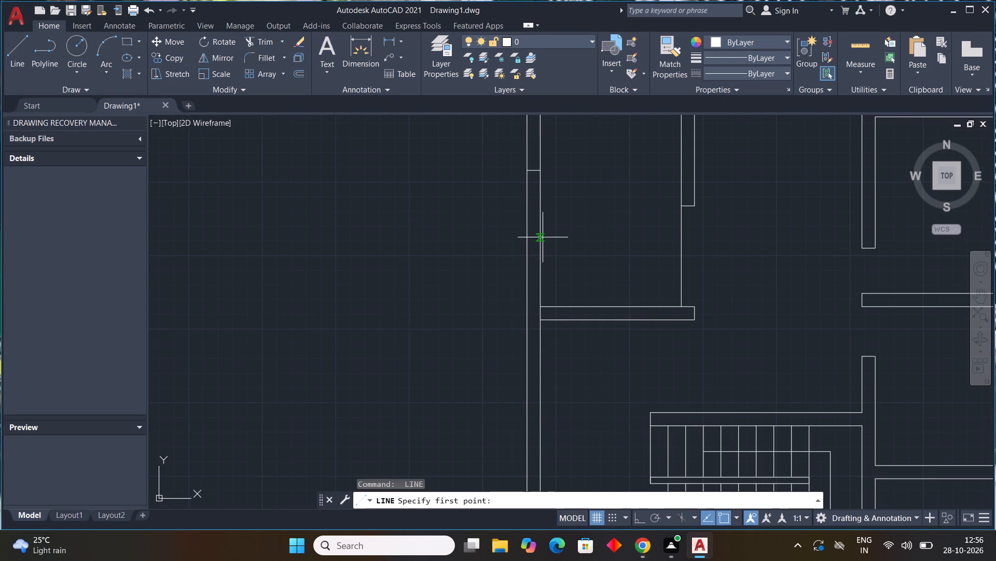
pyautogui.click(543, 241)
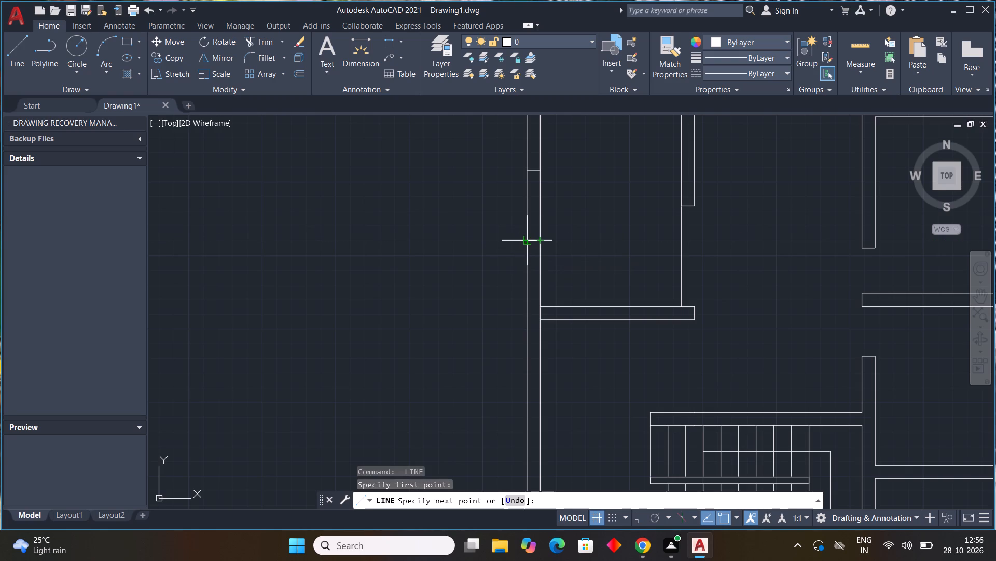
pyautogui.click(525, 242)
pyautogui.press('Escape')
# Offset the left outer wall's inner line outward by 3" twice to form the window panel lines.
pyautogui.scroll(-1, 594, 220)
pyautogui.moveTo(595, 220); pyautogui.dragTo(568, 247, button='middle')
pyautogui.scroll(-1, 580, 233)
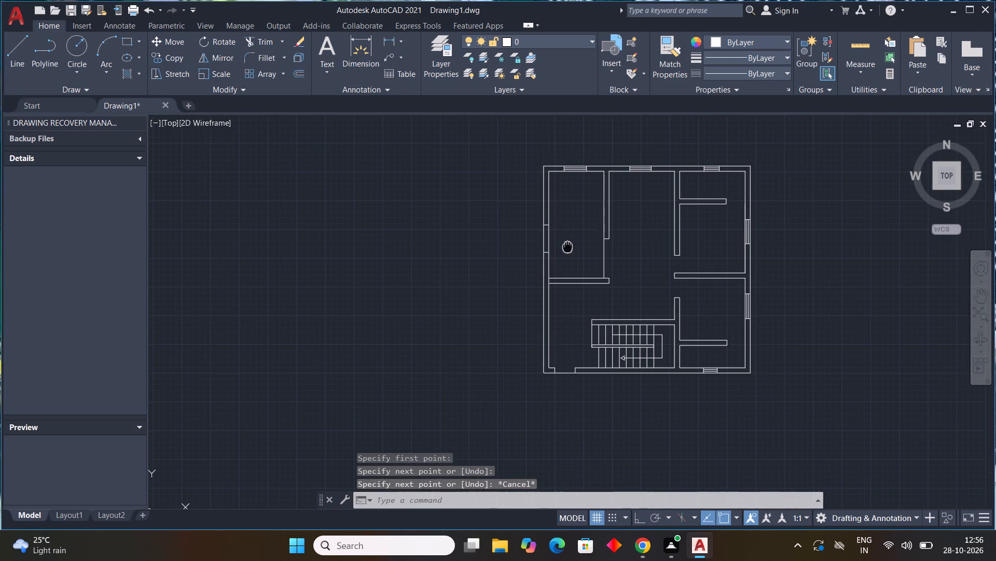
pyautogui.moveTo(568, 247); pyautogui.dragTo(567, 247, button='middle')
pyautogui.scroll(1, 573, 230)
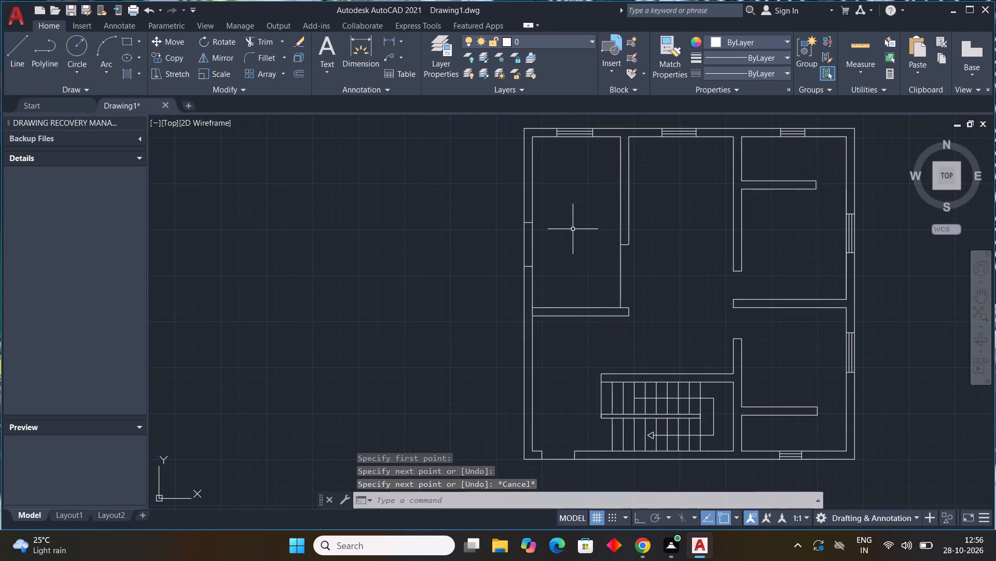
pyautogui.press('o')
pyautogui.press('f')
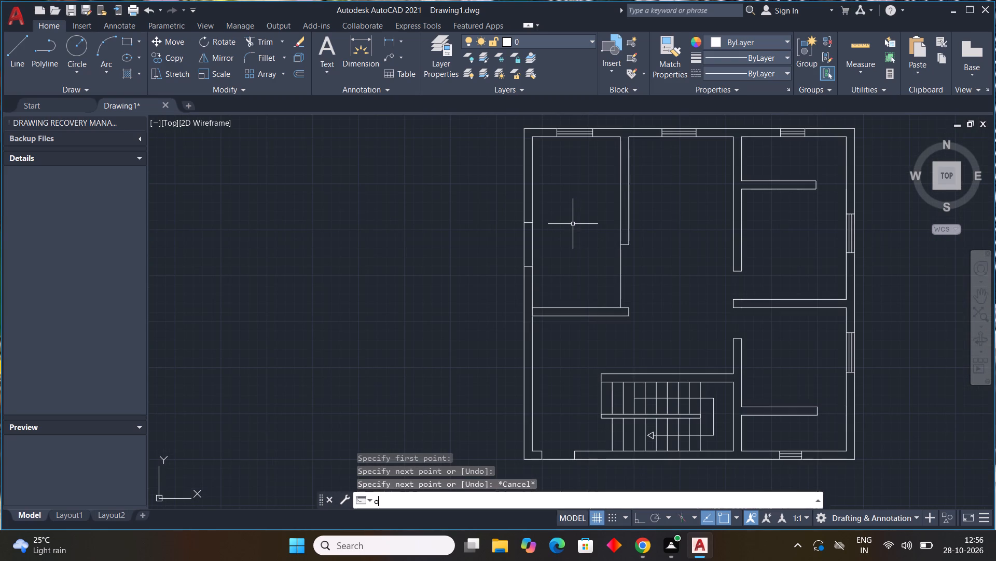
pyautogui.write('f')
pyautogui.press('space')
pyautogui.press('3')
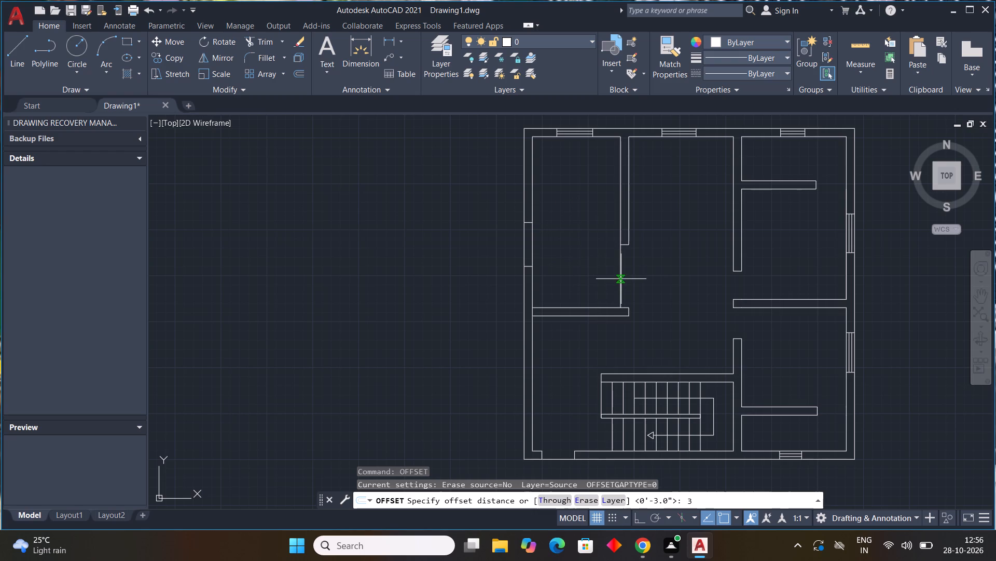
pyautogui.hotkey('shift', '"')
pyautogui.press('Return')
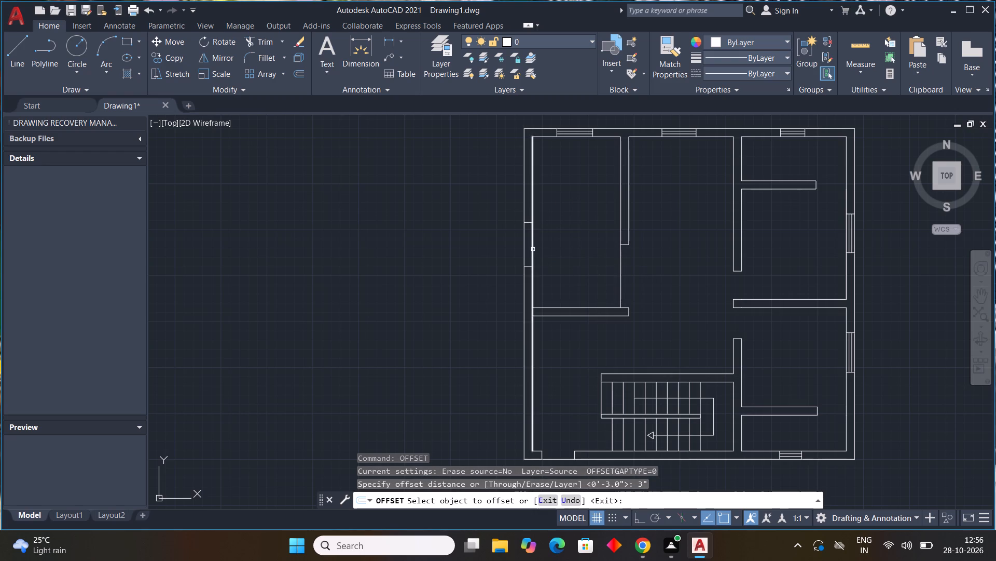
pyautogui.moveTo(533, 249); pyautogui.dragTo(527, 249)
pyautogui.click(495, 244)
pyautogui.click(531, 254)
pyautogui.click(480, 253)
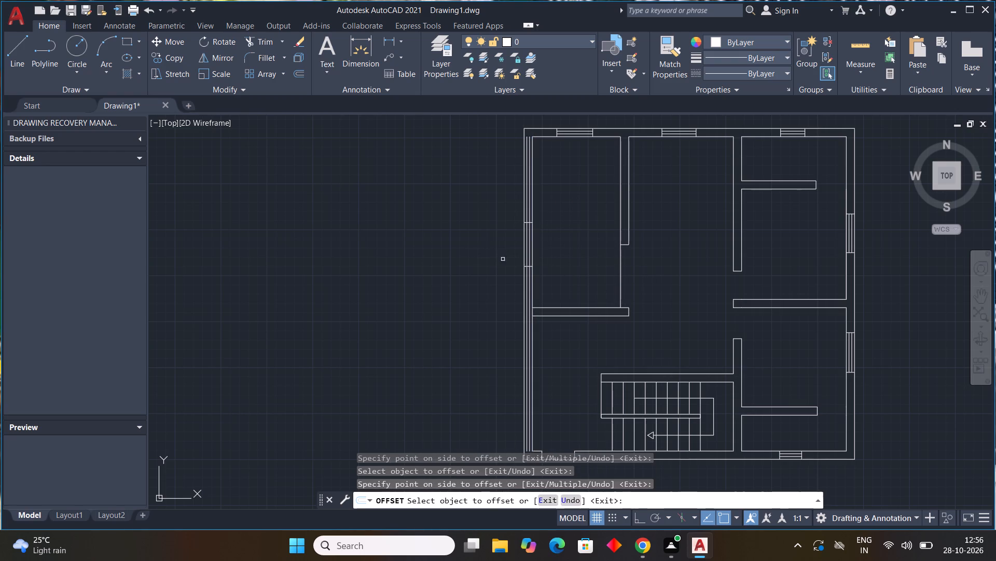
pyautogui.press('Escape')
pyautogui.press('Escape')
pyautogui.press('Escape')
pyautogui.press('Escape')
pyautogui.press('Escape')
pyautogui.press('Escape')
pyautogui.press('Escape')
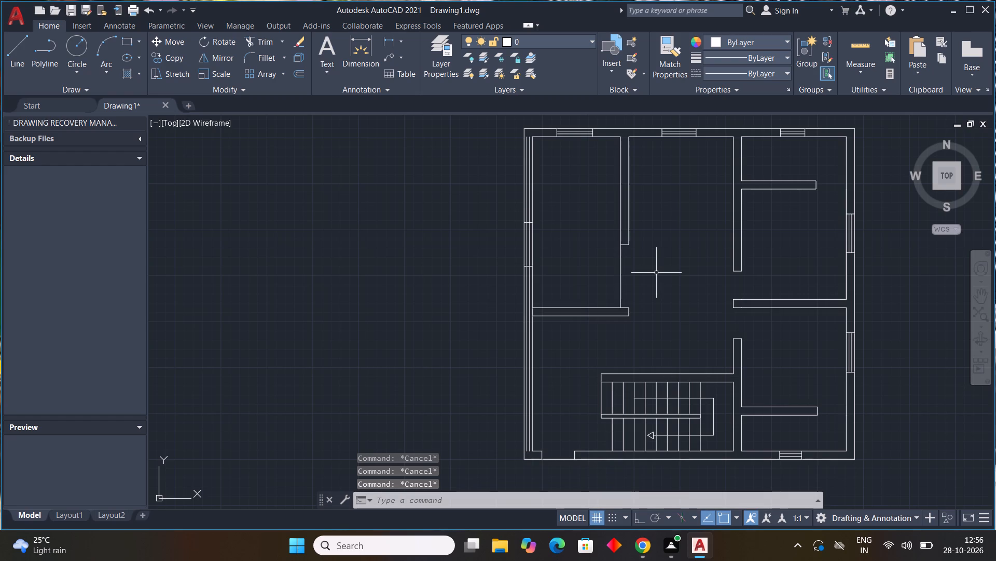
pyautogui.press('Escape')
# Trim the two offset lines below and above the window opening in the upper-left room's left outer wall.
pyautogui.write('tr')
pyautogui.press('space')
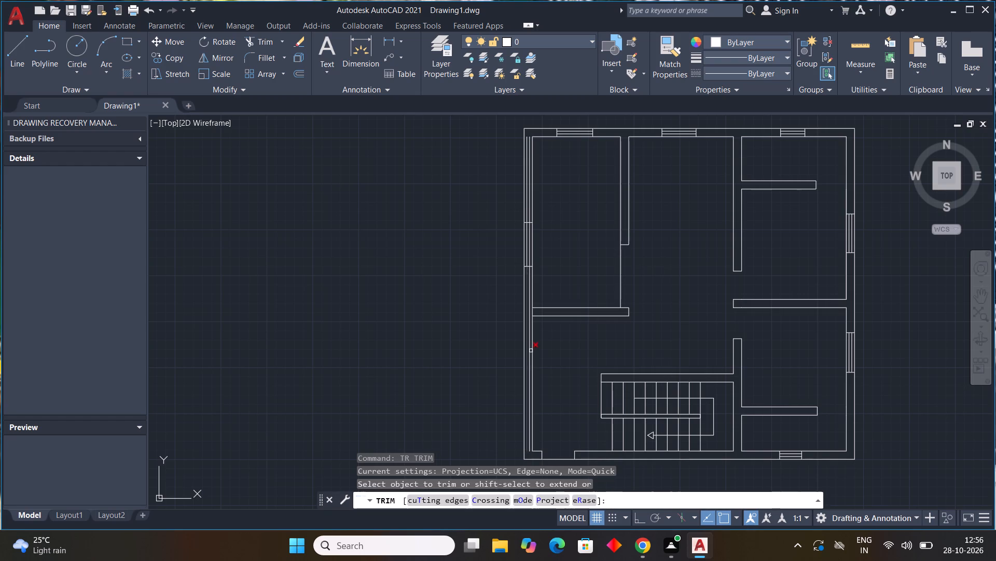
pyautogui.click(530, 346)
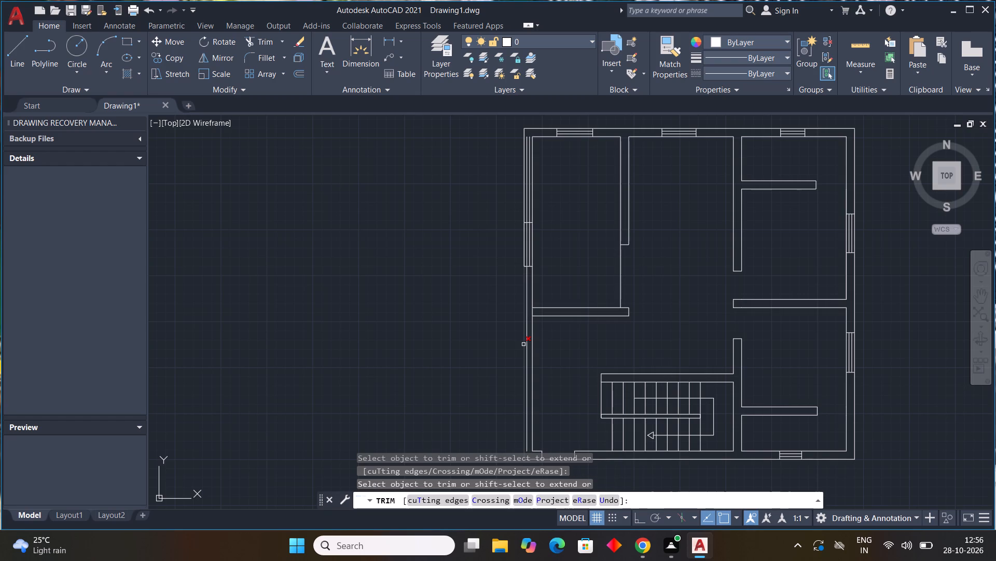
pyautogui.click(525, 344)
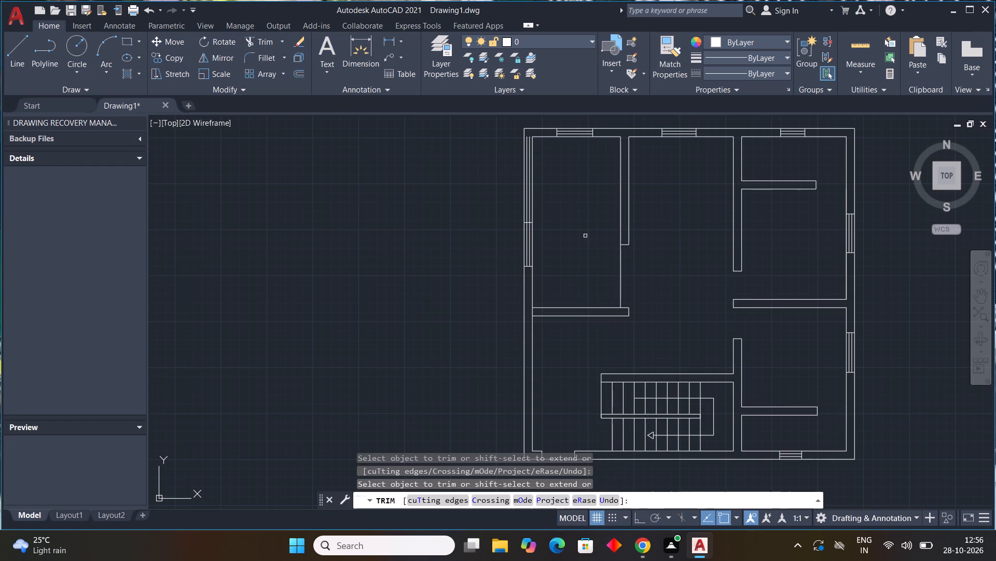
pyautogui.moveTo(580, 232); pyautogui.dragTo(578, 241, button='middle')
pyautogui.scroll(1, 532, 223)
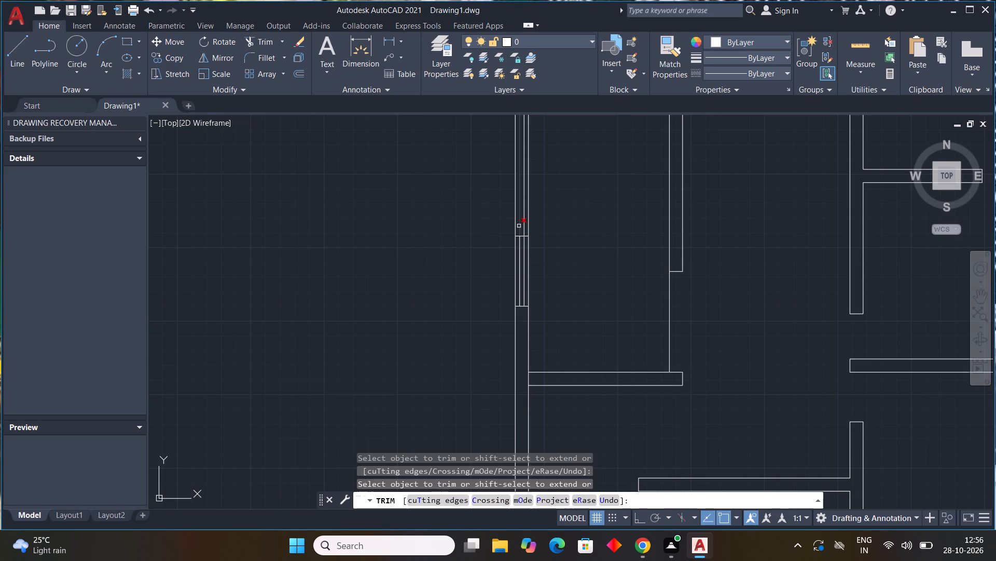
pyautogui.click(519, 226)
pyautogui.click(524, 226)
pyautogui.scroll(-2, 555, 227)
pyautogui.press('Escape')
pyautogui.press('Escape')
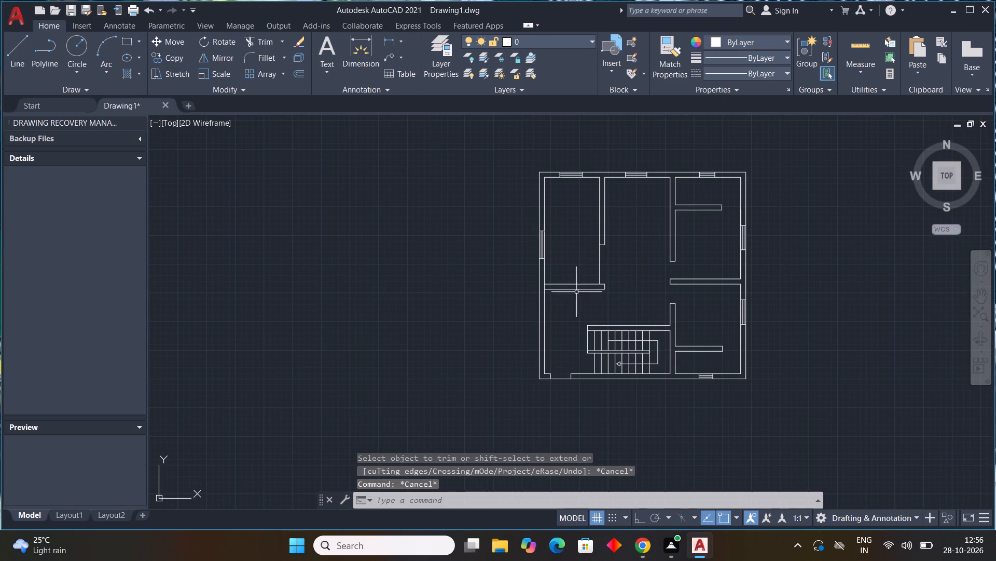
pyautogui.press('Escape')
pyautogui.press('Escape')
pyautogui.press('Escape')
pyautogui.press('Escape')
# Trim the left outer wall's inner line between the two faces of the horizontal partition below the upper-left room.
pyautogui.press('space')
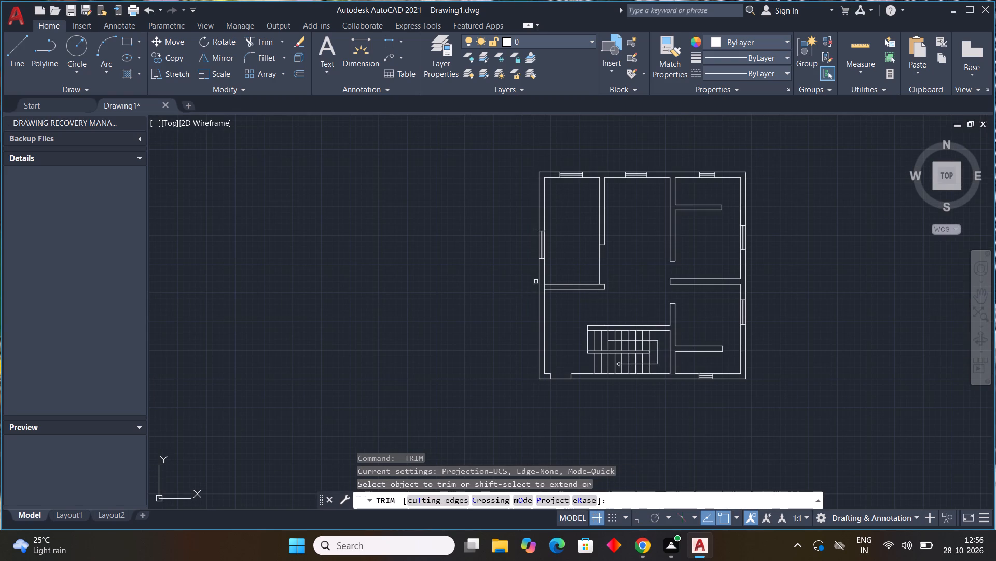
pyautogui.scroll(3, 540, 282)
pyautogui.click(550, 299)
pyautogui.scroll(-3, 619, 348)
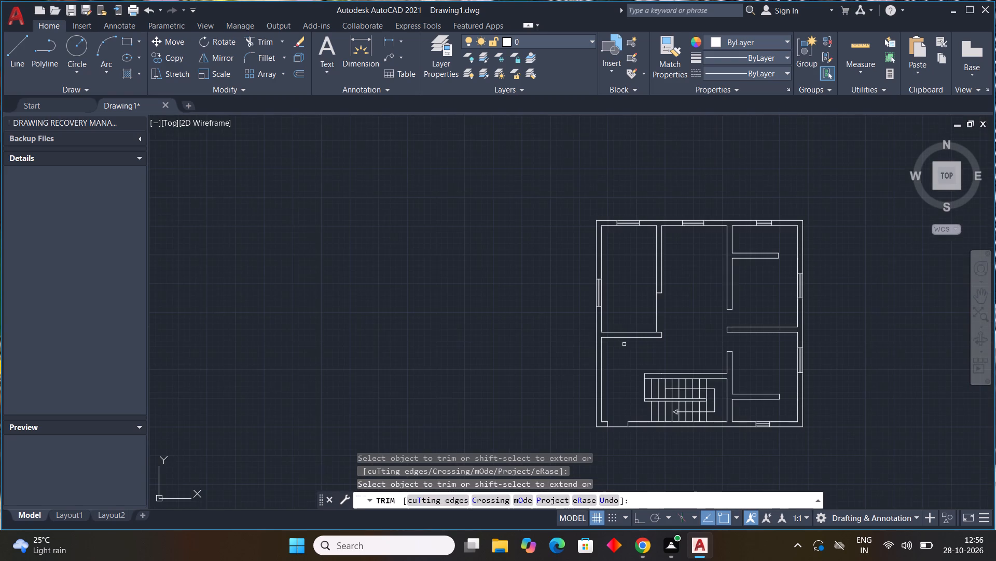
pyautogui.moveTo(686, 308); pyautogui.dragTo(667, 288, button='middle')
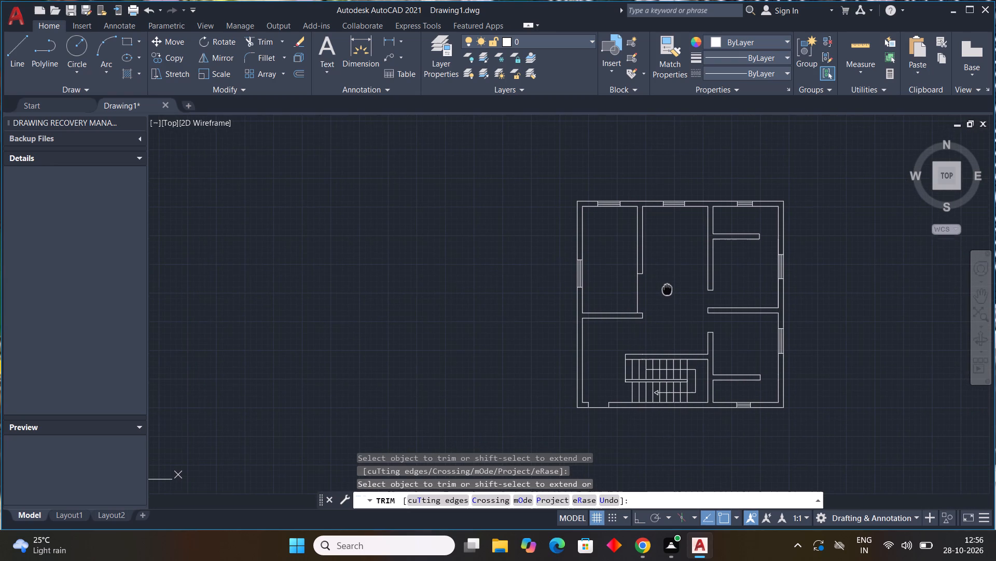
pyautogui.moveTo(667, 288); pyautogui.dragTo(667, 287, button='middle')
pyautogui.middleClick(667, 287)
pyautogui.press('Escape')
pyautogui.press('Escape')
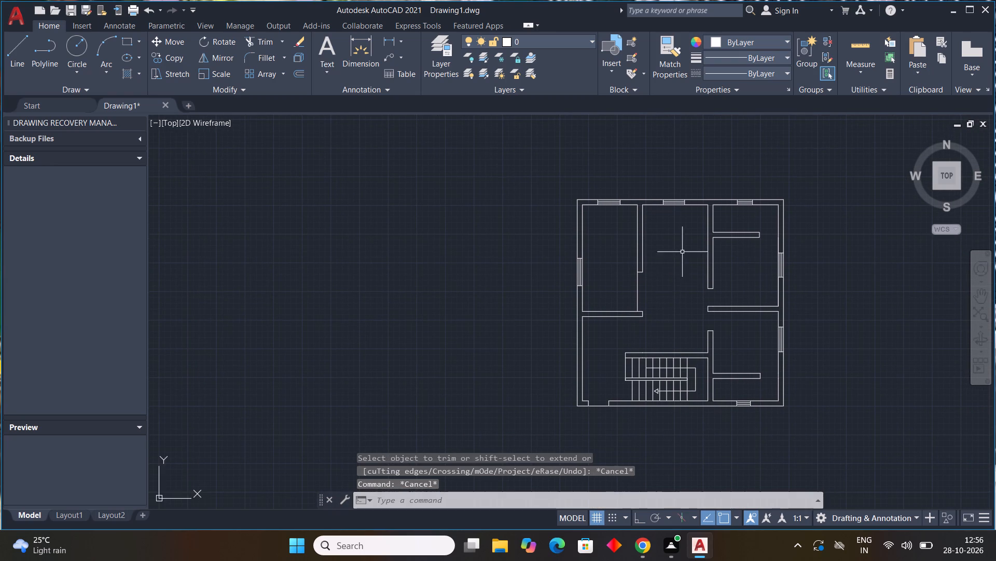
pyautogui.press('Escape')
pyautogui.press('Escape')
pyautogui.press('Escape')
pyautogui.press('Escape')
pyautogui.press('Escape')
pyautogui.press('Escape')
pyautogui.press('Escape')
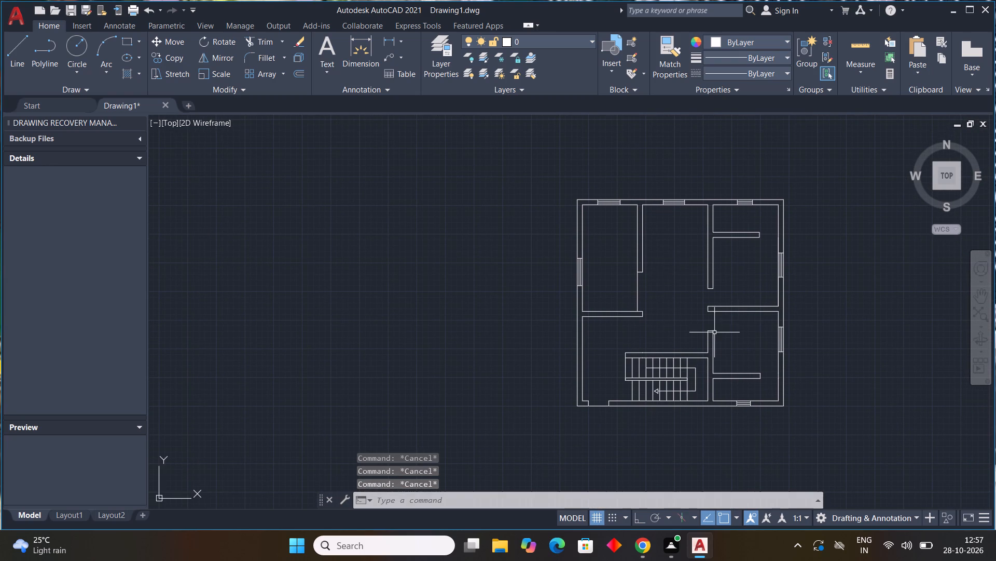
pyautogui.moveTo(665, 315); pyautogui.dragTo(649, 221, button='middle')
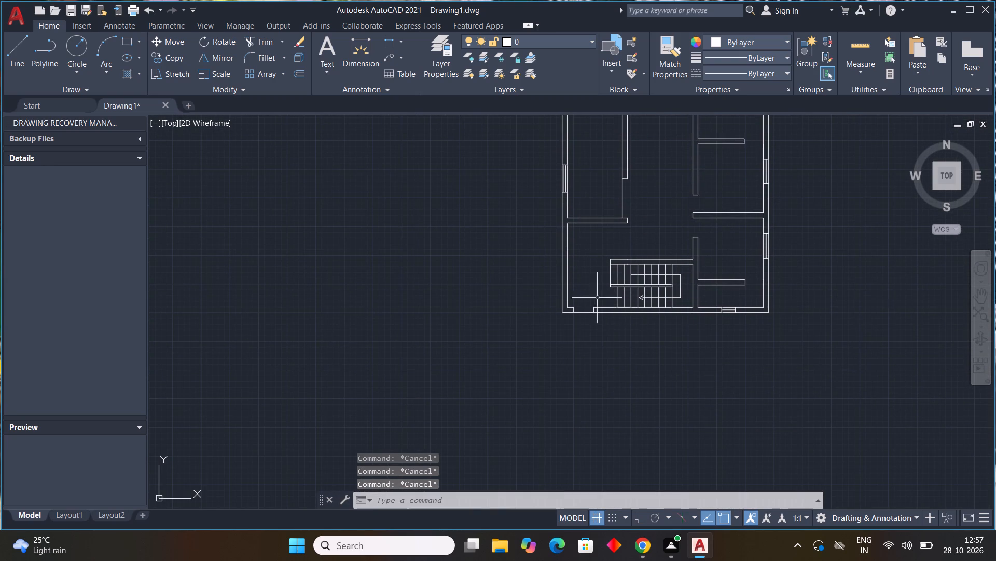
# Draw a short line across the bottom outer wall just right of the entrance opening's right jamb.
pyautogui.scroll(3, 589, 305)
pyautogui.moveTo(607, 303); pyautogui.dragTo(620, 236, button='middle')
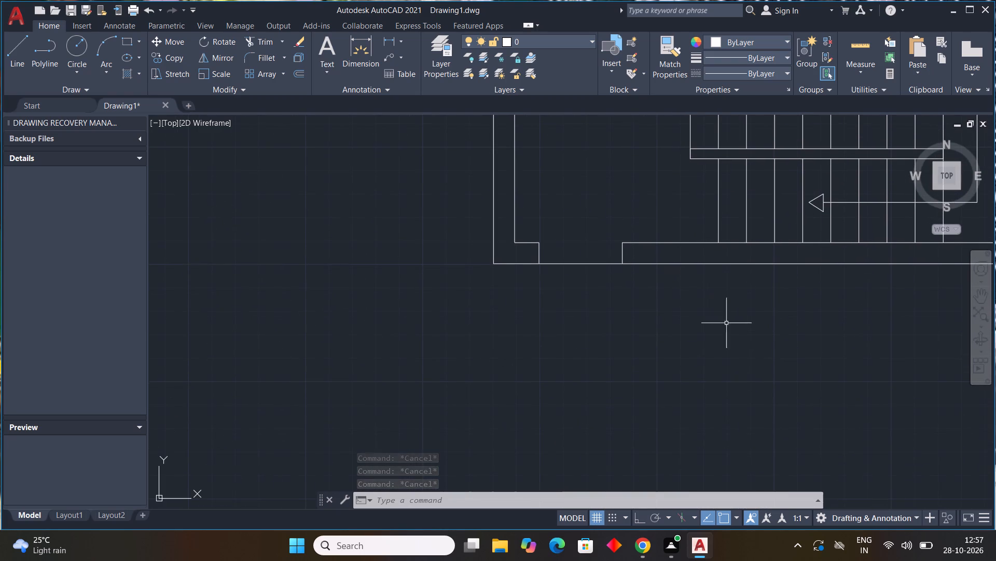
pyautogui.write('l')
pyautogui.press('space')
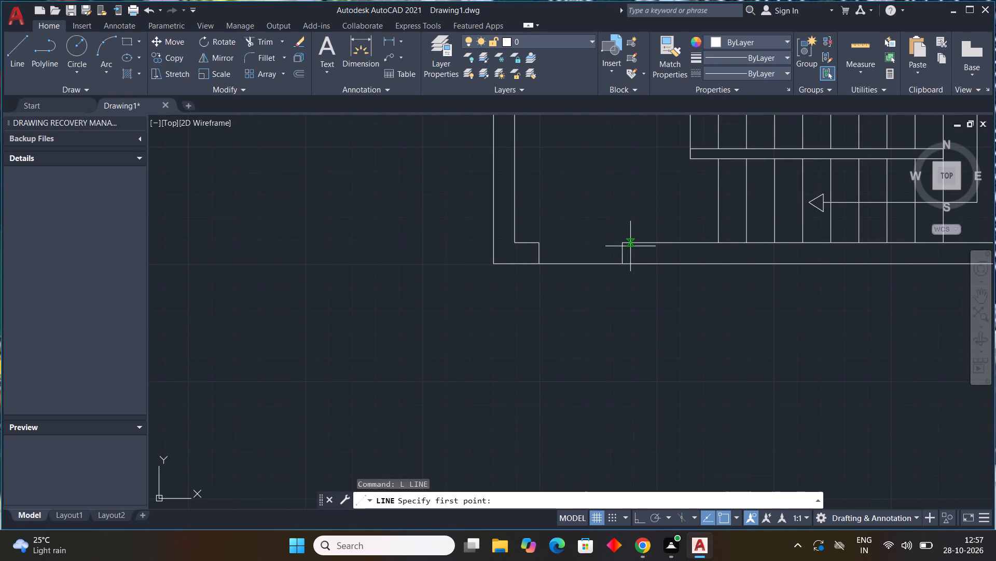
pyautogui.click(630, 242)
pyautogui.click(634, 264)
pyautogui.press('Escape')
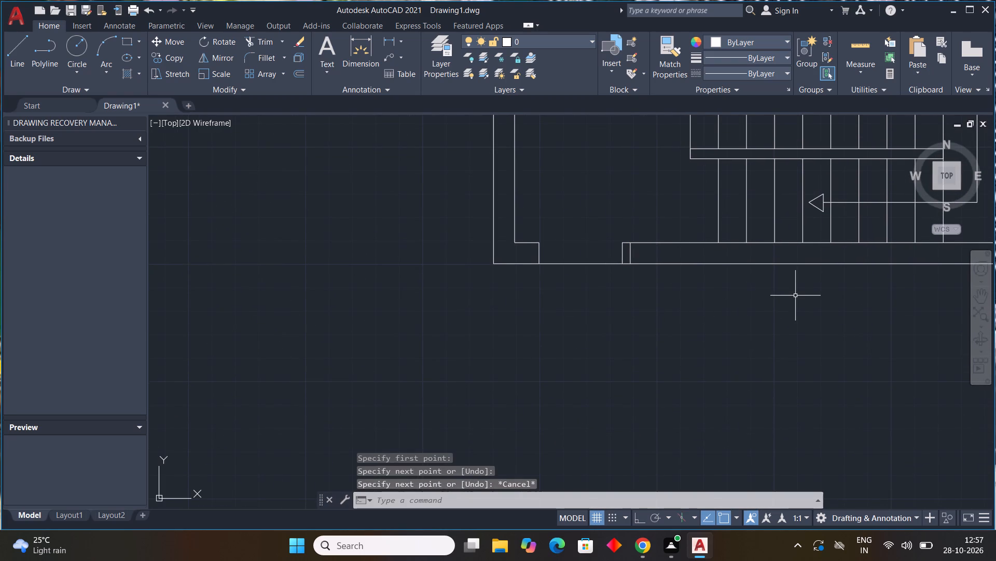
# Trim the old right jamb and the leftover inner wall line so the entrance opening reaches the new jamb line.
pyautogui.press('t')
pyautogui.press('r')
pyautogui.press('space')
pyautogui.click(623, 257)
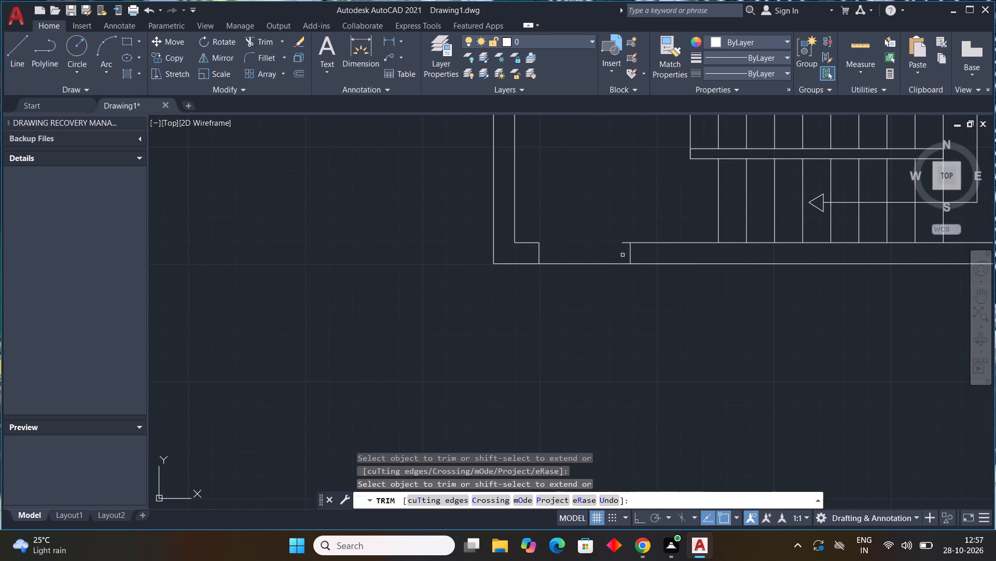
pyautogui.click(625, 242)
pyautogui.scroll(-3, 591, 292)
pyautogui.scroll(1, 642, 313)
pyautogui.moveTo(642, 313); pyautogui.dragTo(548, 313, button='middle')
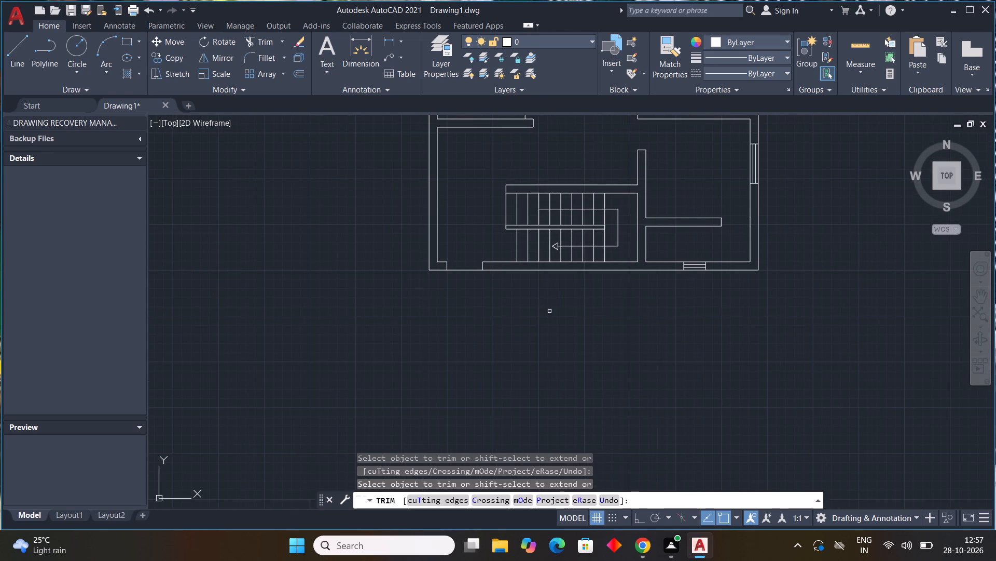
pyautogui.press('Escape')
pyautogui.press('Escape')
pyautogui.press('Escape')
pyautogui.press('Escape')
pyautogui.press('Escape')
pyautogui.press('Escape')
pyautogui.press('Escape')
# Start the entrance door leaf with a 1" horizontal line from the left jamb's midpoint, and turn ortho mode on.
pyautogui.press('l')
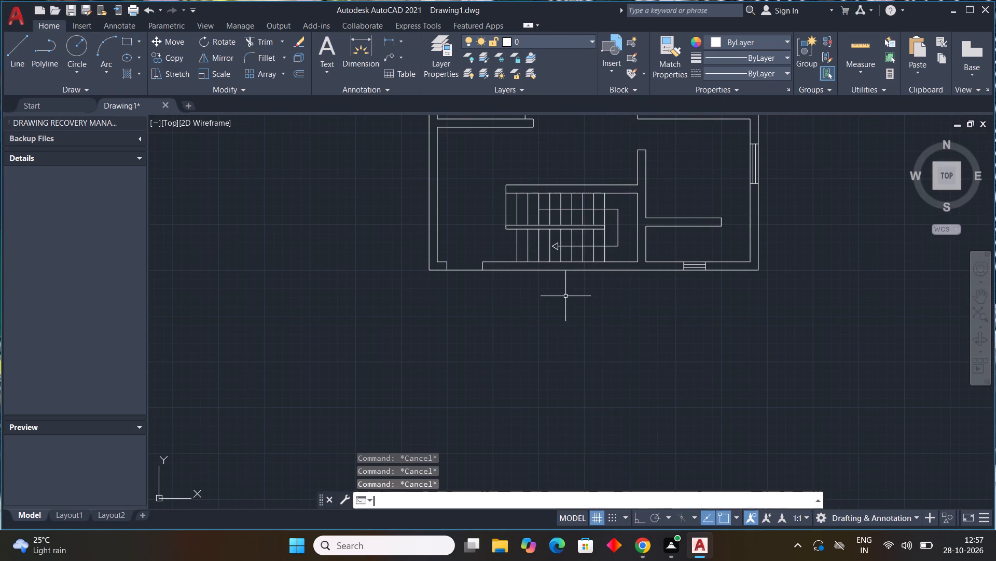
pyautogui.press('space')
pyautogui.scroll(3, 450, 266)
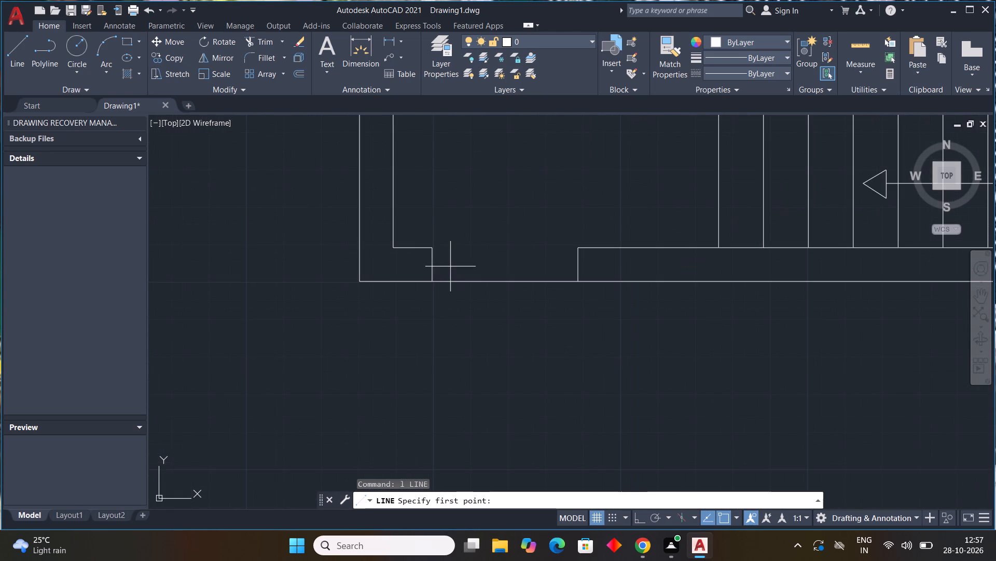
pyautogui.click(432, 262)
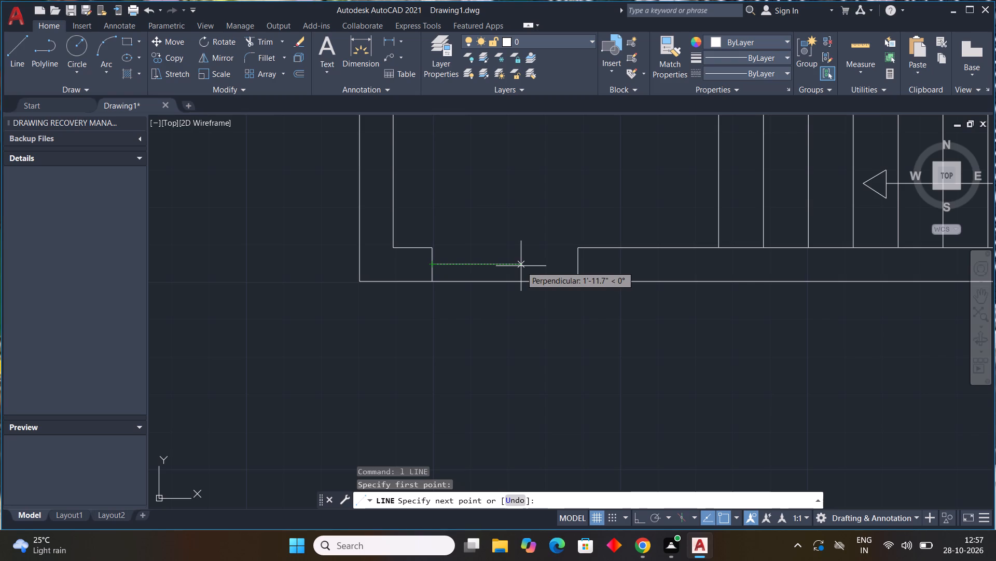
pyautogui.write('1"')
pyautogui.press('Return')
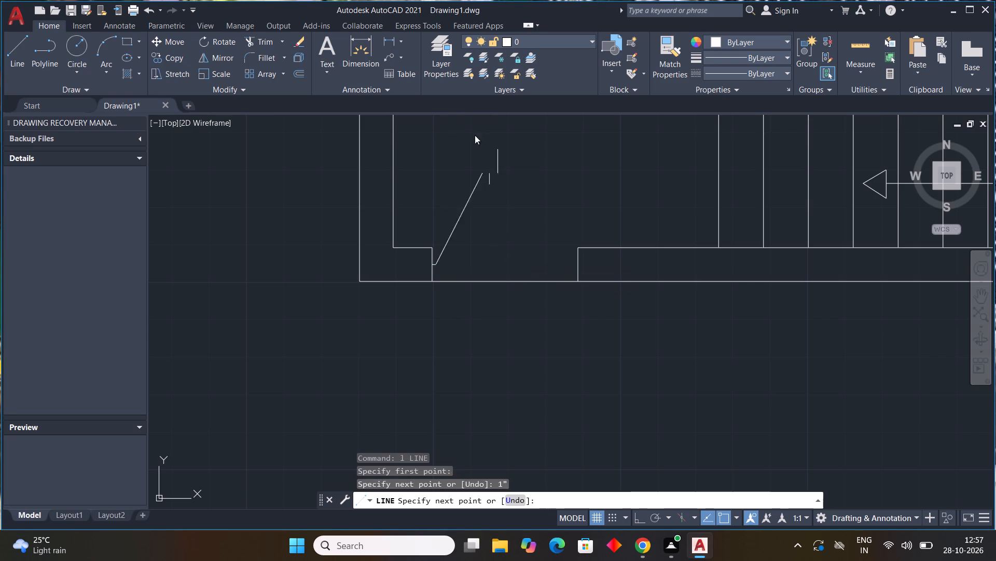
pyautogui.moveTo(474, 237); pyautogui.dragTo(477, 283, button='middle')
pyautogui.scroll(1, 430, 178)
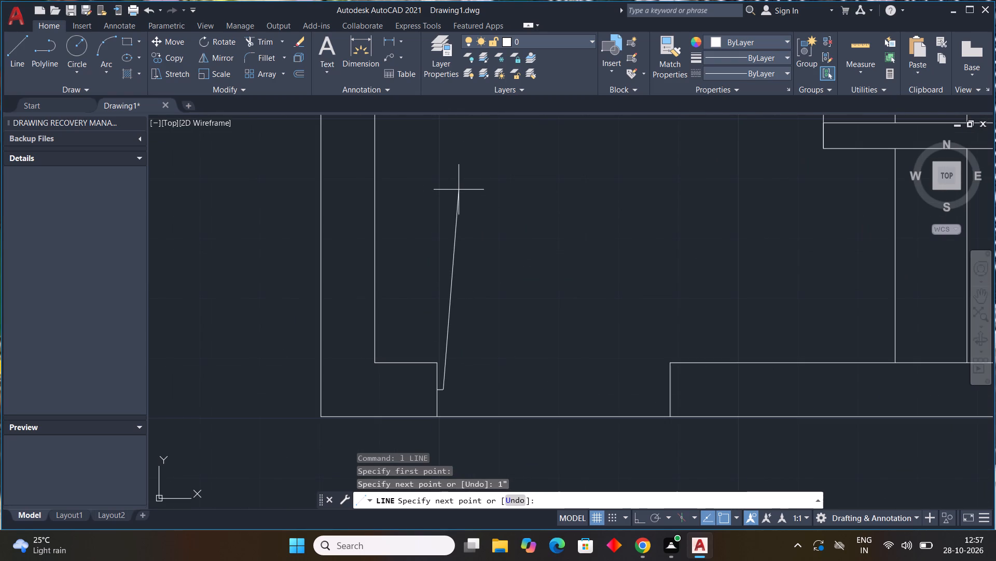
pyautogui.press('F8')
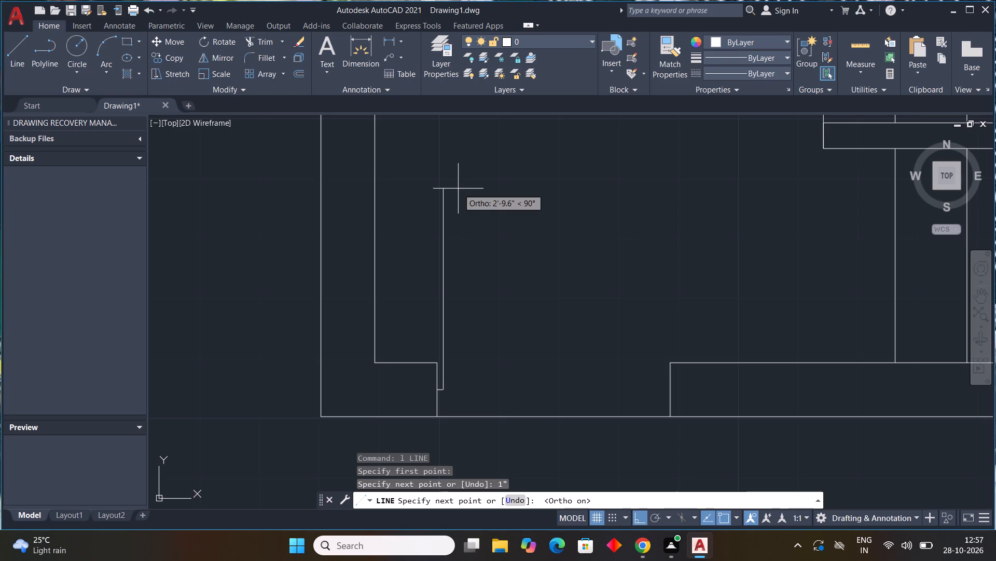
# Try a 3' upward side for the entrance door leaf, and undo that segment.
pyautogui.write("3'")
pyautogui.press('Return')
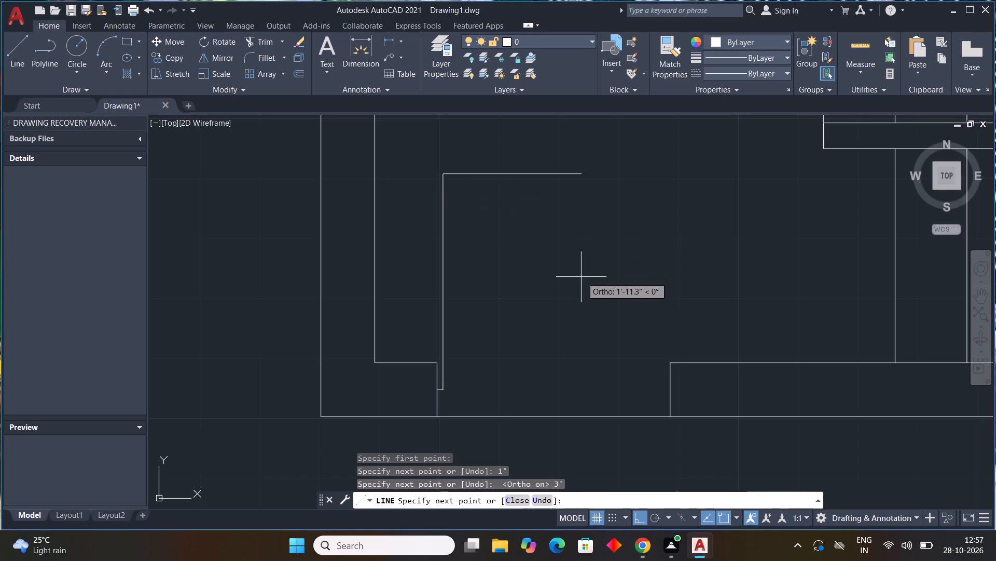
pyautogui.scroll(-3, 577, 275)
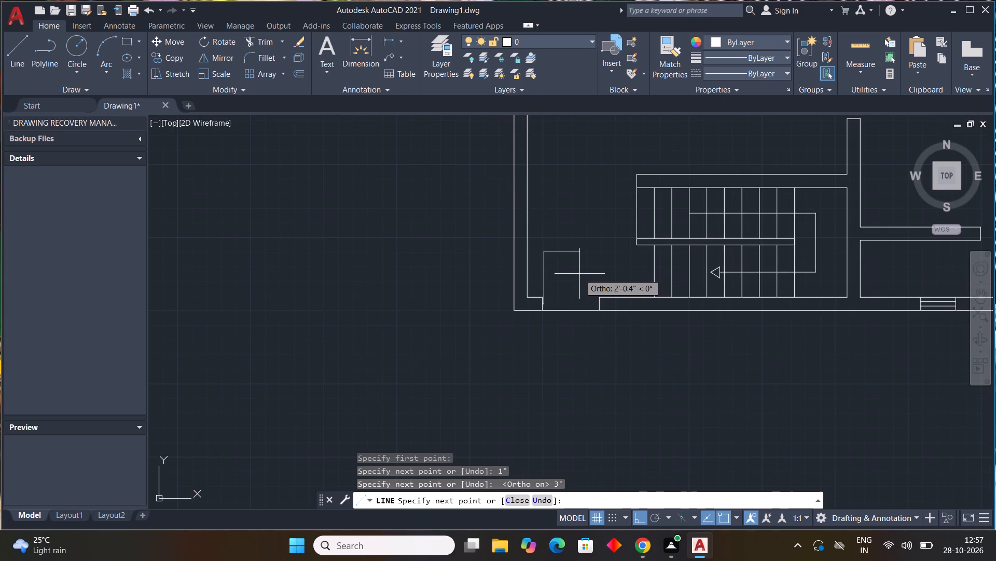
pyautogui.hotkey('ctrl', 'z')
# Draw the entrance door leaf's 2.5' upward side, 1" top edge and parallel return side down to the leaf's base level.
pyautogui.press('2')
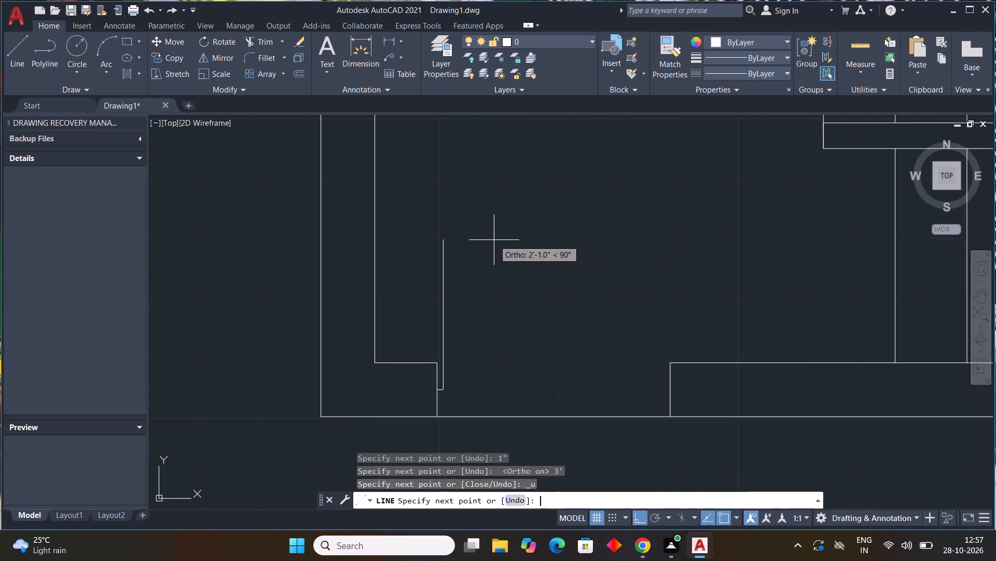
pyautogui.write(".5'")
pyautogui.press('Return')
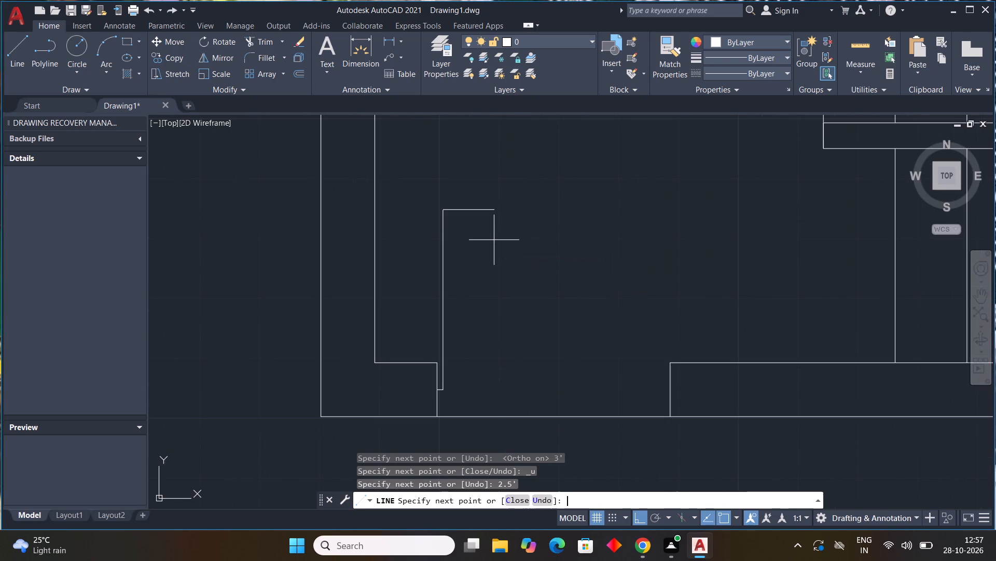
pyautogui.write('1"')
pyautogui.press('Return')
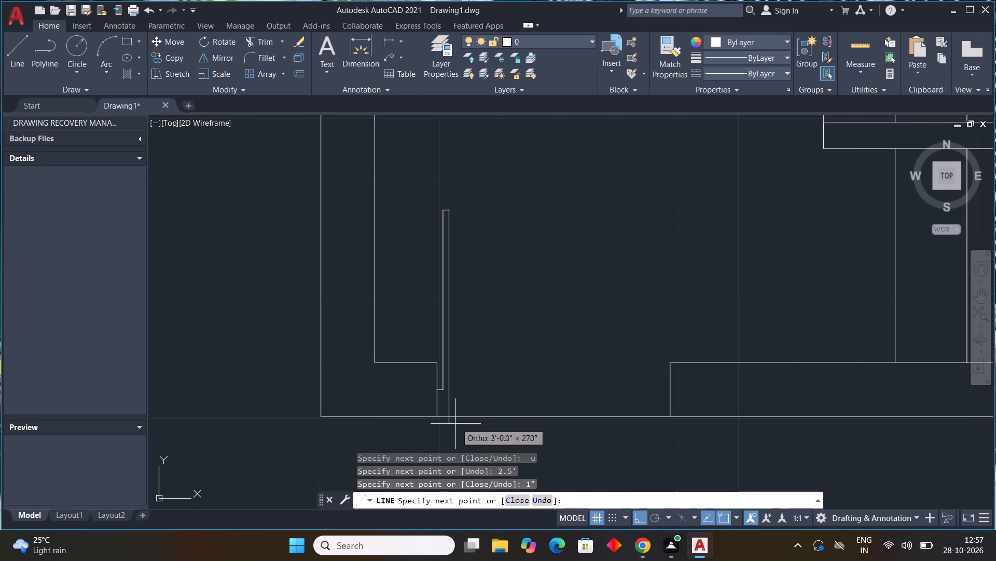
pyautogui.scroll(3, 459, 396)
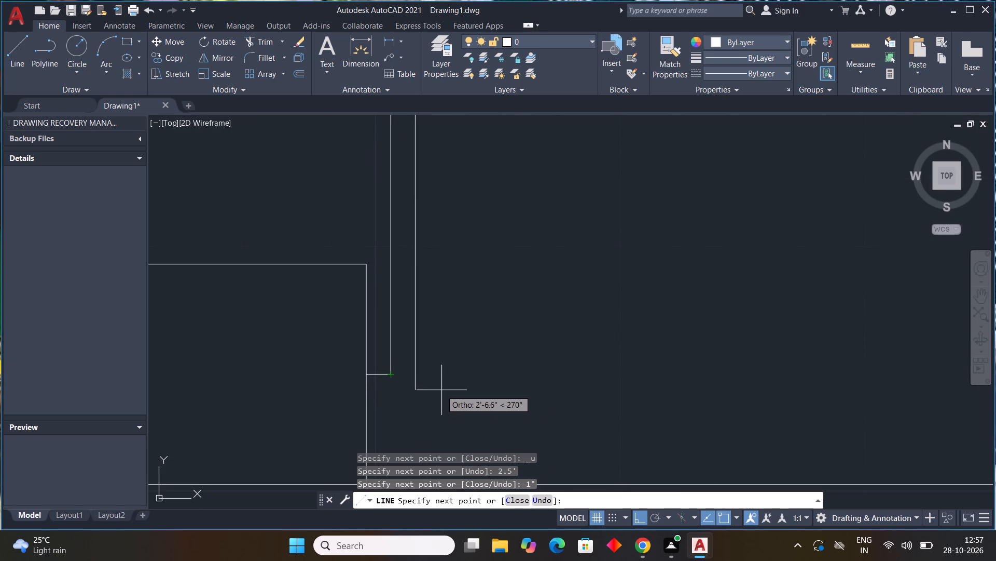
pyautogui.click(414, 379)
pyautogui.press('Escape')
pyautogui.click(390, 372)
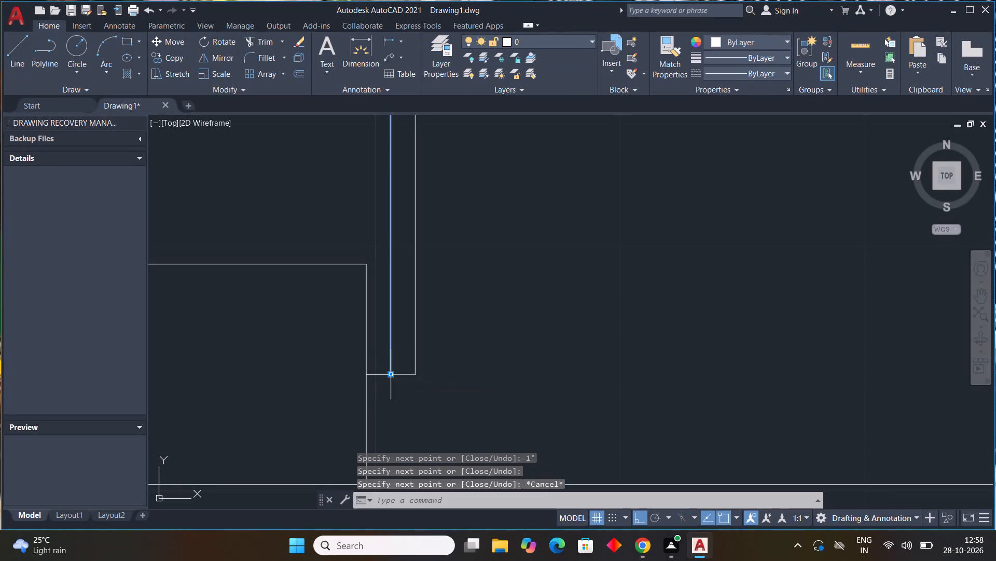
pyautogui.scroll(-3, 506, 350)
pyautogui.scroll(4, 466, 366)
pyautogui.press('Escape')
pyautogui.press('Escape')
pyautogui.press('Escape')
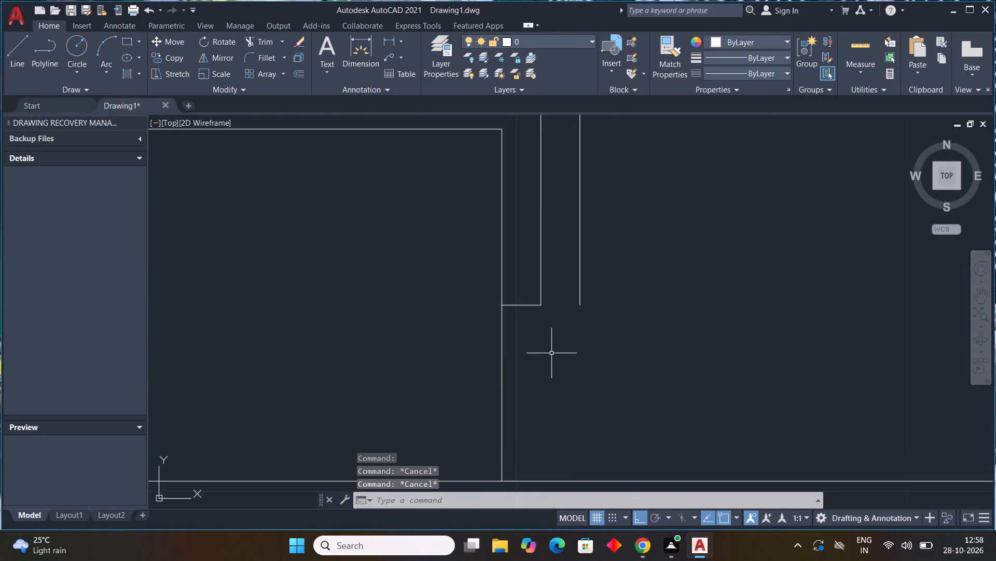
# Close the base of the entrance door leaf with a short line between its two long sides.
pyautogui.write('l')
pyautogui.press('space')
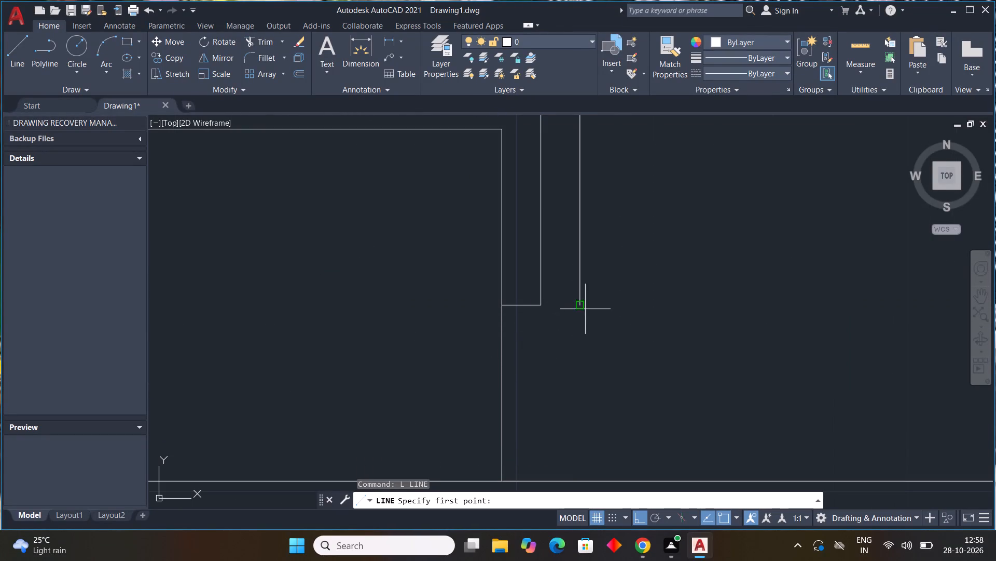
pyautogui.moveTo(581, 306); pyautogui.dragTo(575, 306)
pyautogui.click(543, 306)
pyautogui.press('Escape')
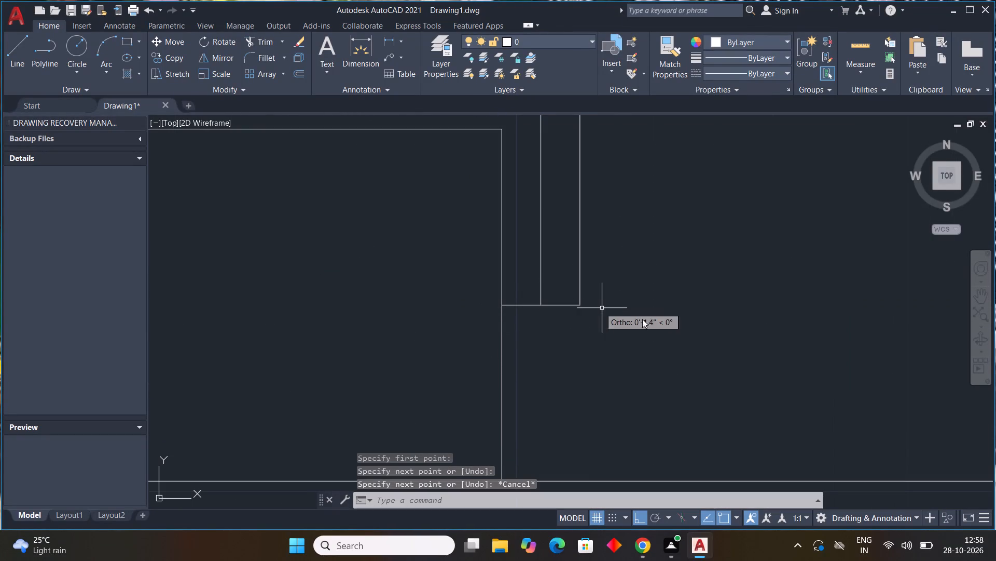
# Draw a three-point arc through both top corners of the door leaf to the right jamb's midpoint as the entrance door swing.
pyautogui.scroll(-4, 642, 319)
pyautogui.moveTo(645, 319); pyautogui.dragTo(485, 352, button='middle')
pyautogui.scroll(-1, 629, 325)
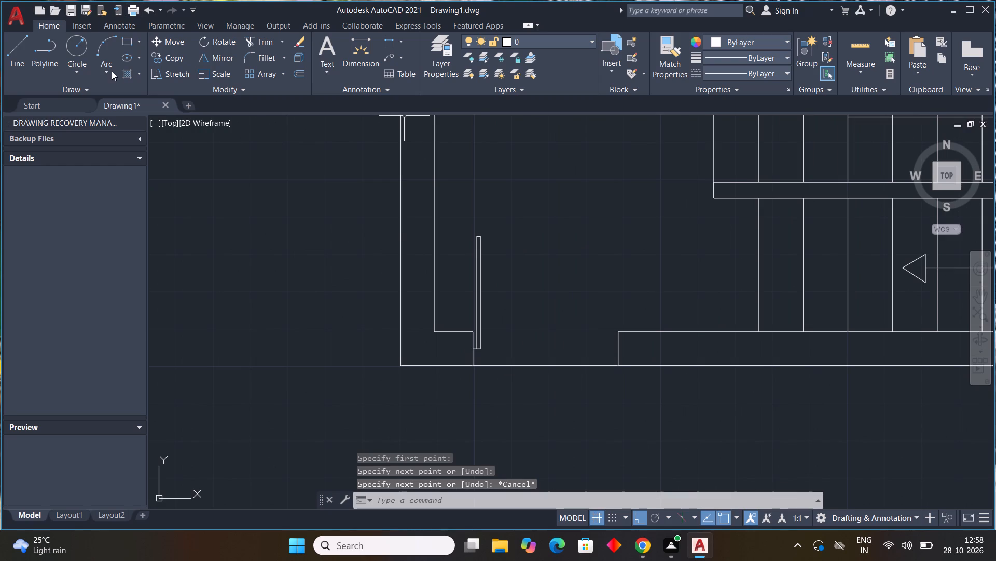
pyautogui.click(112, 71)
pyautogui.click(153, 90)
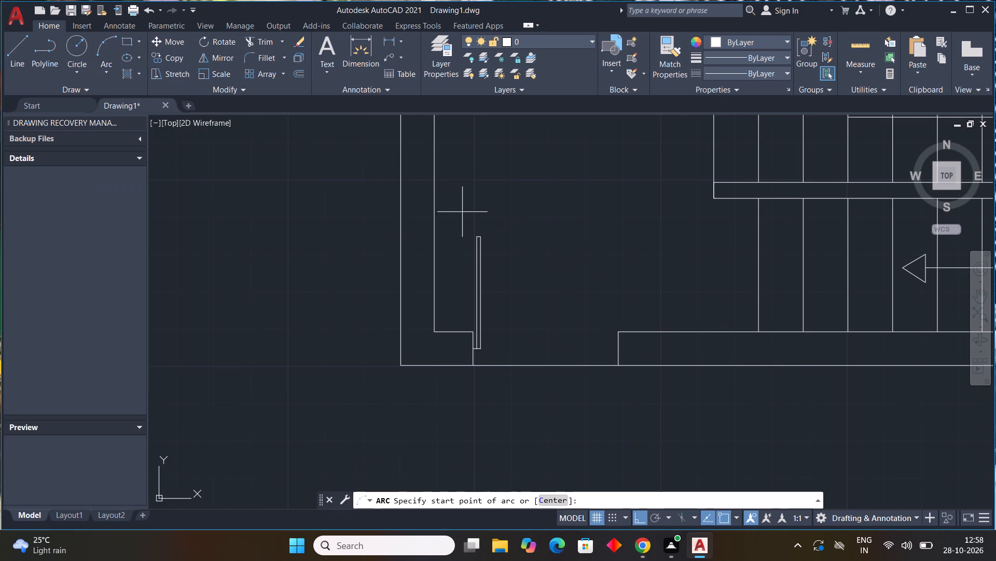
pyautogui.scroll(3, 465, 212)
pyautogui.click(504, 307)
pyautogui.click(520, 310)
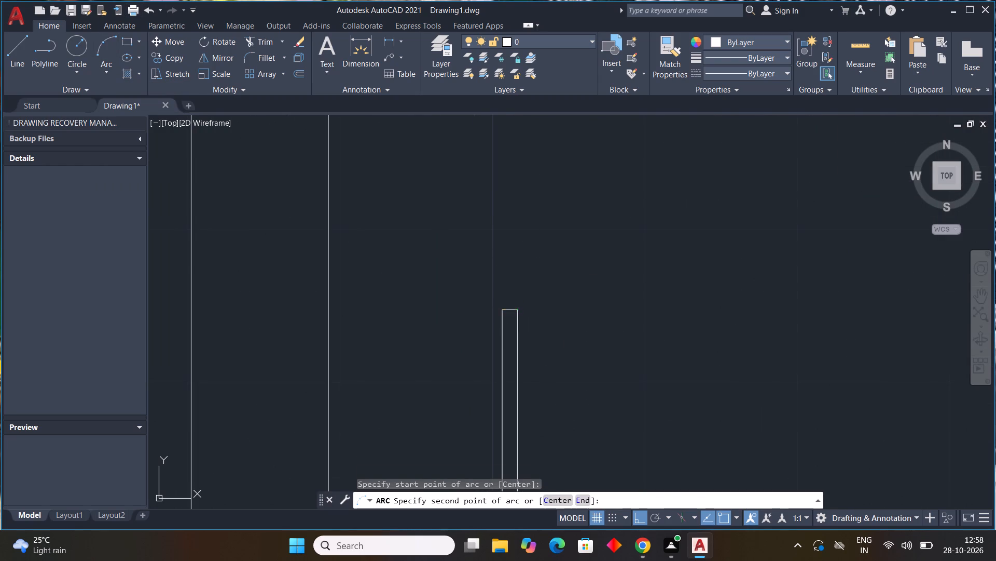
pyautogui.scroll(-3, 619, 344)
pyautogui.moveTo(607, 334); pyautogui.dragTo(410, 225, button='middle')
pyautogui.click(535, 335)
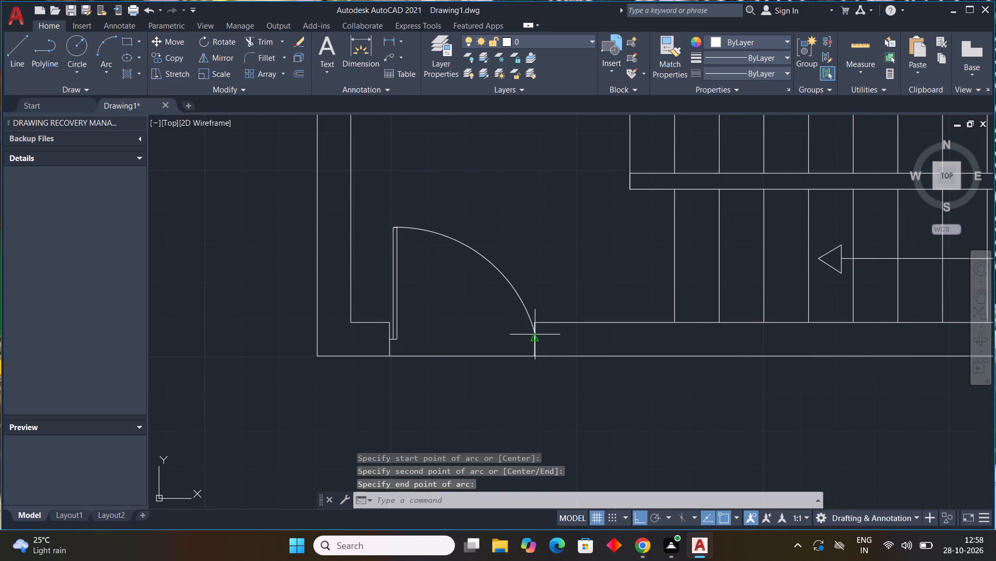
pyautogui.scroll(-4, 569, 315)
pyautogui.moveTo(585, 300); pyautogui.dragTo(438, 305, button='middle')
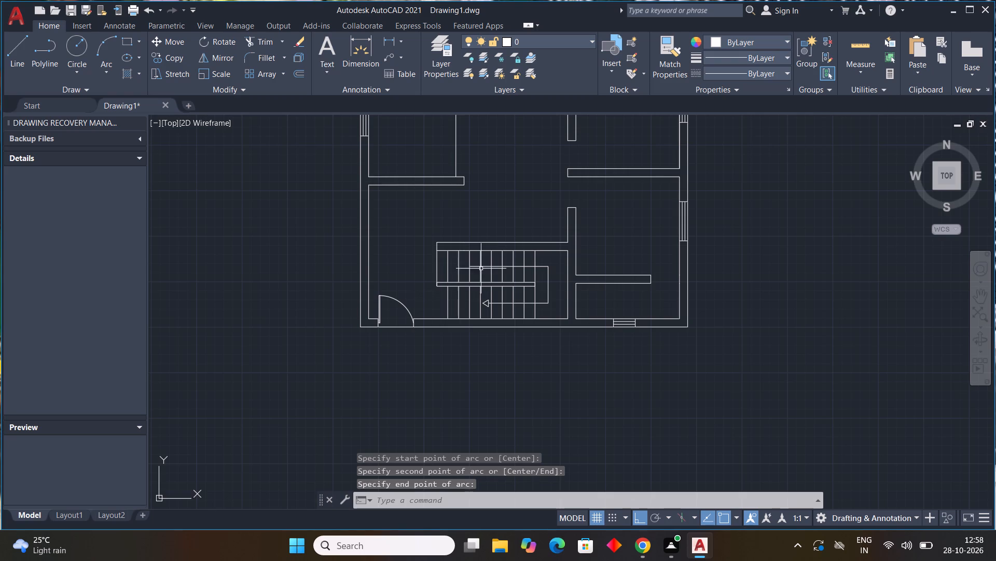
pyautogui.moveTo(518, 215); pyautogui.dragTo(513, 283, button='middle')
pyautogui.scroll(-1, 517, 215)
pyautogui.middleClick(513, 283)
pyautogui.press('Escape')
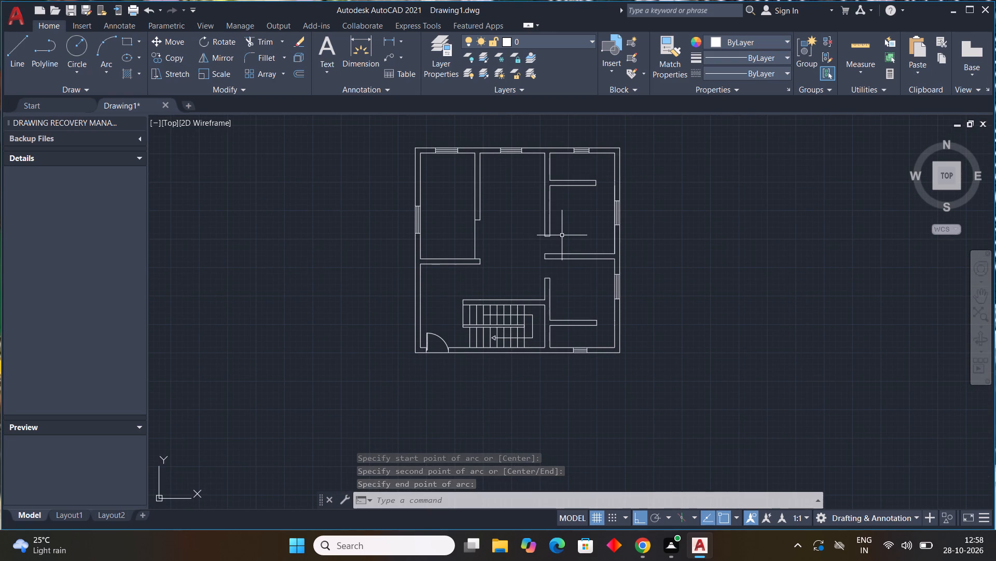
pyautogui.press('Escape')
pyautogui.press('Escape')
pyautogui.press('Escape')
pyautogui.press('Escape')
pyautogui.press('Escape')
pyautogui.press('Escape')
pyautogui.press('Escape')
pyautogui.press('Escape')
# Draw a line from the lower end corner of the upper-right room's short partition to the right outer wall's inner line.
pyautogui.moveTo(611, 188); pyautogui.dragTo(523, 246, button='middle')
pyautogui.moveTo(517, 246); pyautogui.dragTo(512, 246, button='middle')
pyautogui.scroll(2, 510, 245)
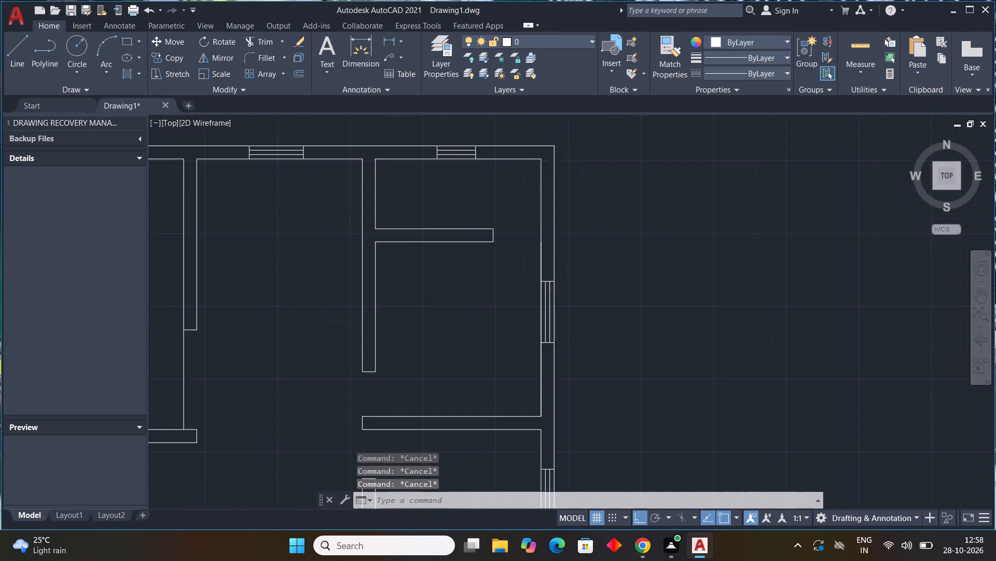
pyautogui.scroll(2, 510, 245)
pyautogui.press('l')
pyautogui.press('space')
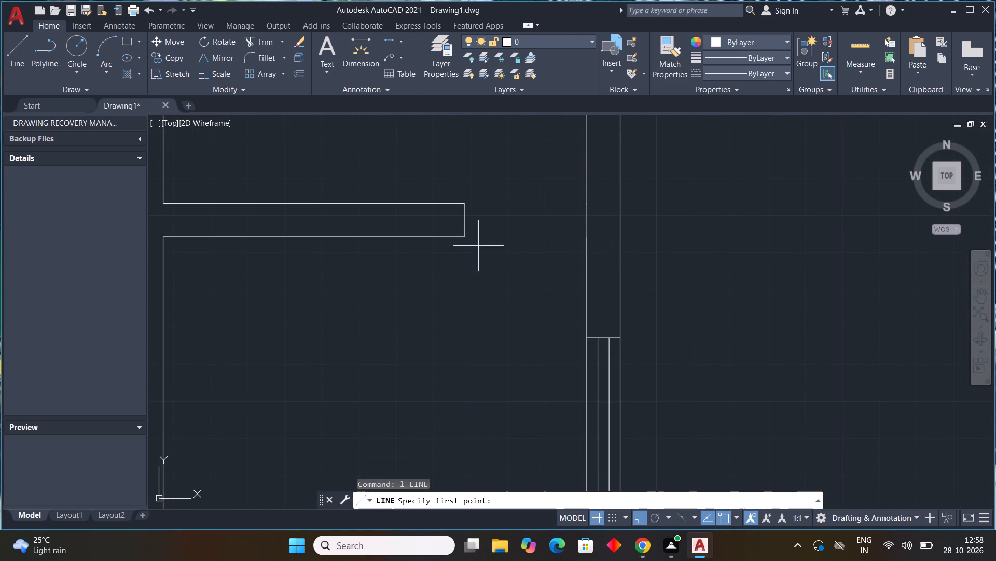
pyautogui.click(464, 238)
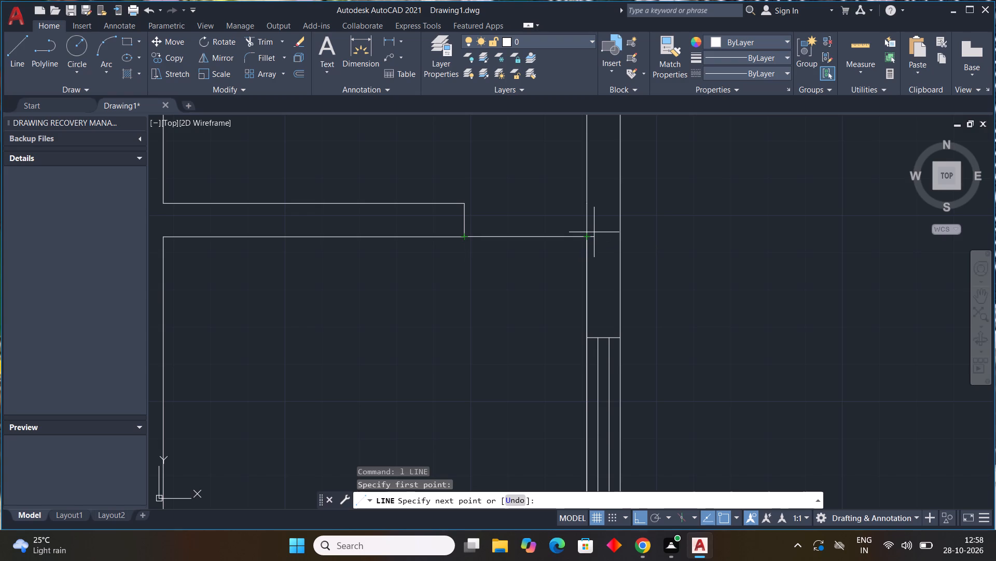
pyautogui.click(588, 233)
pyautogui.press('Escape')
pyautogui.press('Escape')
pyautogui.press('Escape')
pyautogui.press('Escape')
pyautogui.press('Escape')
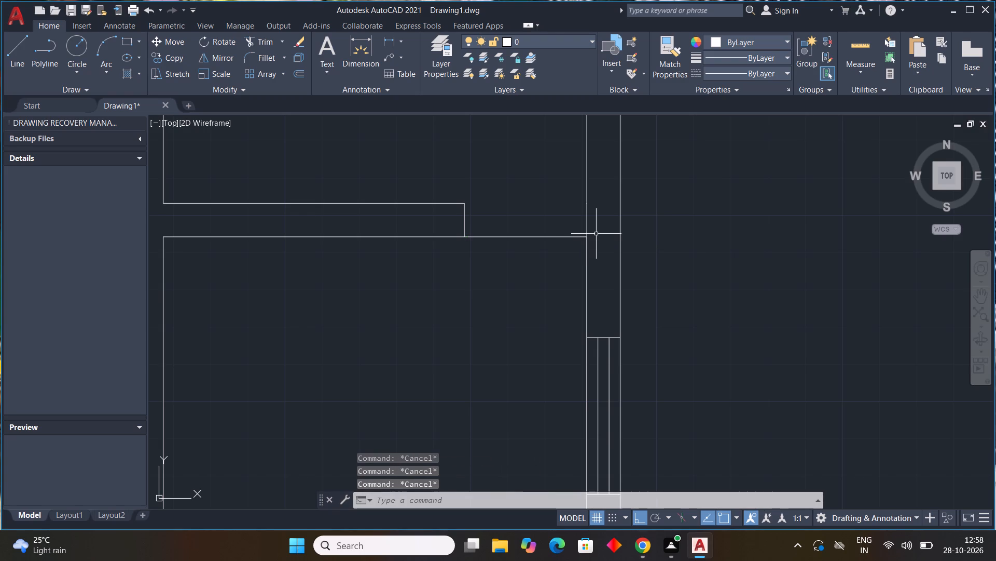
pyautogui.press('Escape')
# Start the upper-right room's door leaf with a 1" line leftward from the midpoint of the outer wall's line within the opening.
pyautogui.write('l')
pyautogui.press('space')
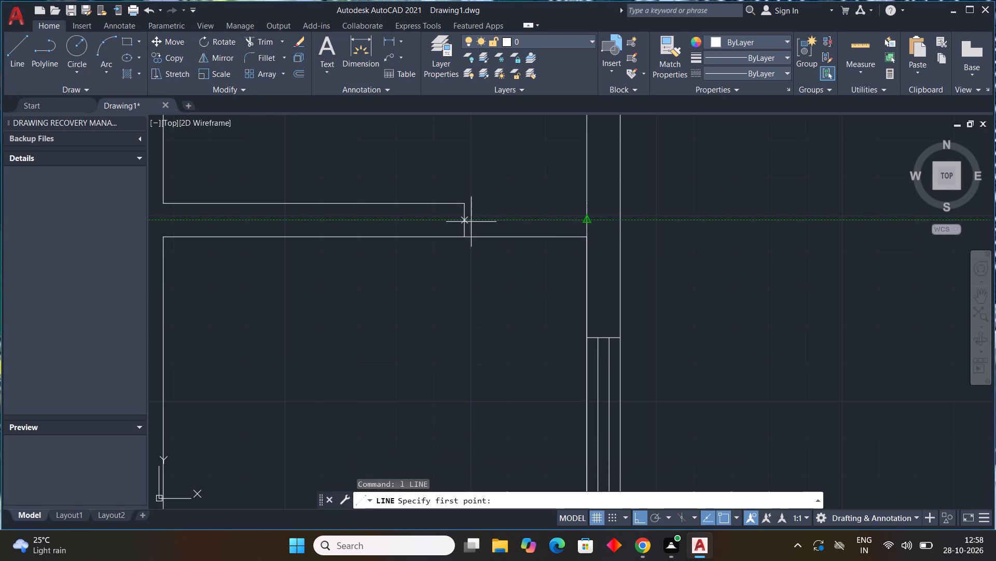
pyautogui.click(586, 221)
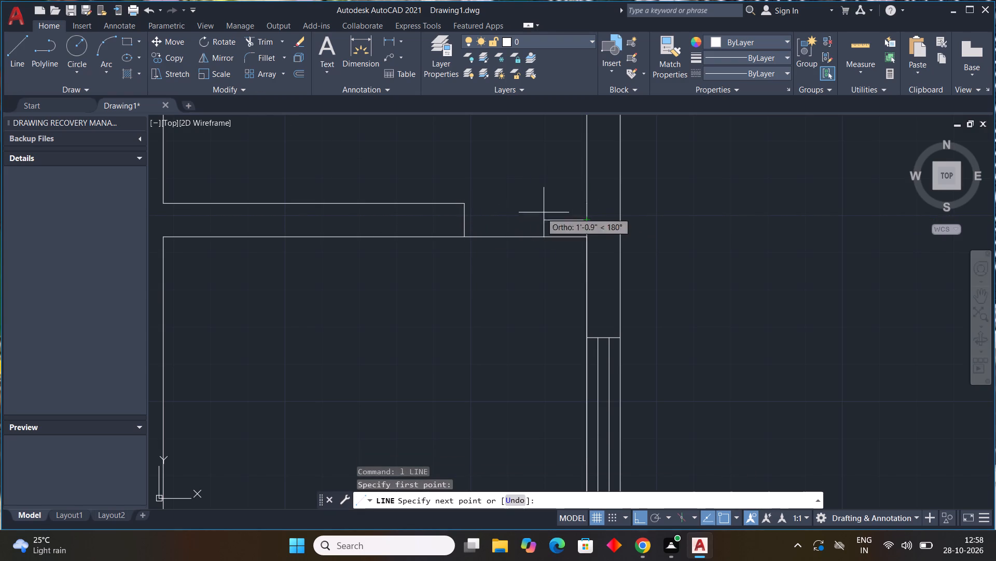
pyautogui.write('1"')
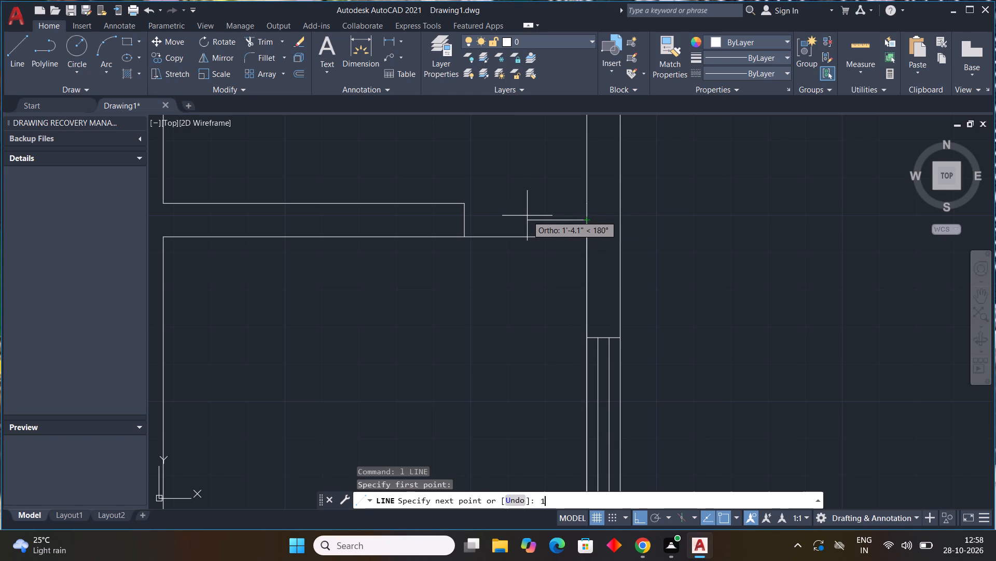
pyautogui.press('Return')
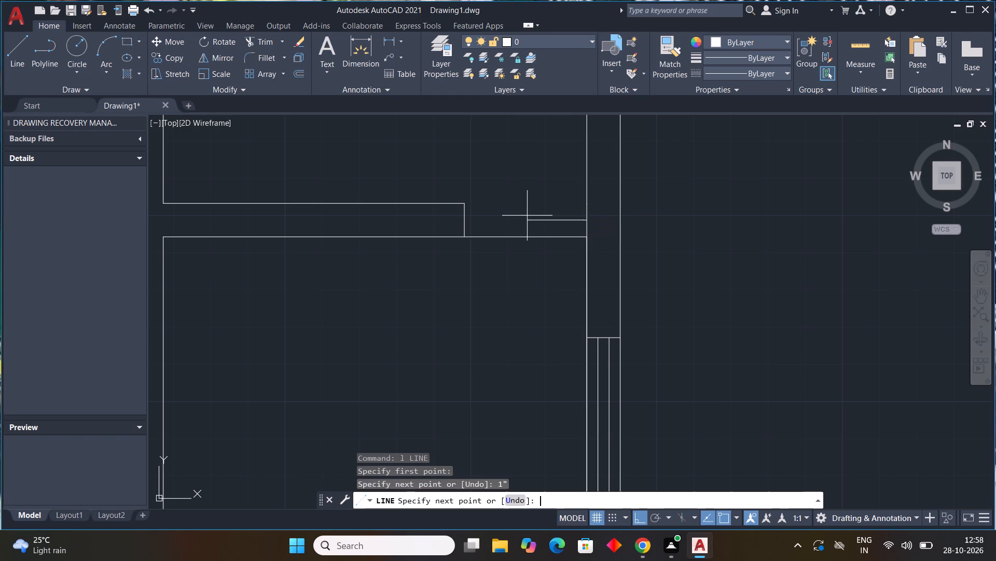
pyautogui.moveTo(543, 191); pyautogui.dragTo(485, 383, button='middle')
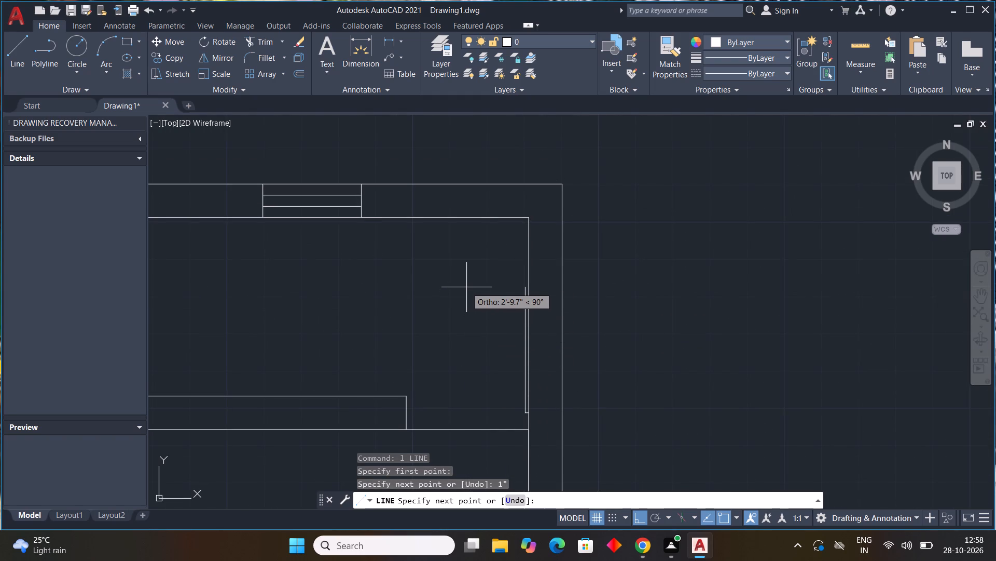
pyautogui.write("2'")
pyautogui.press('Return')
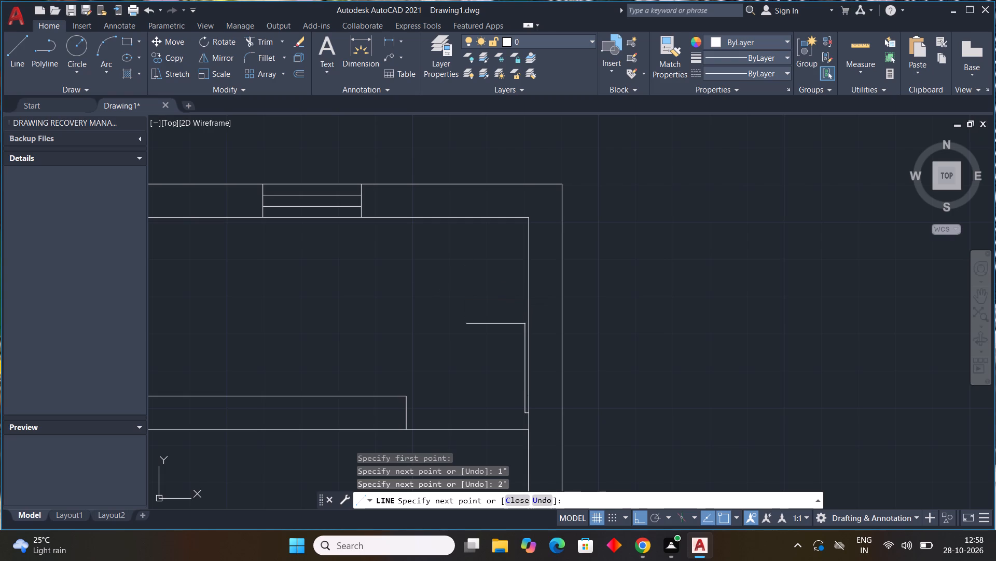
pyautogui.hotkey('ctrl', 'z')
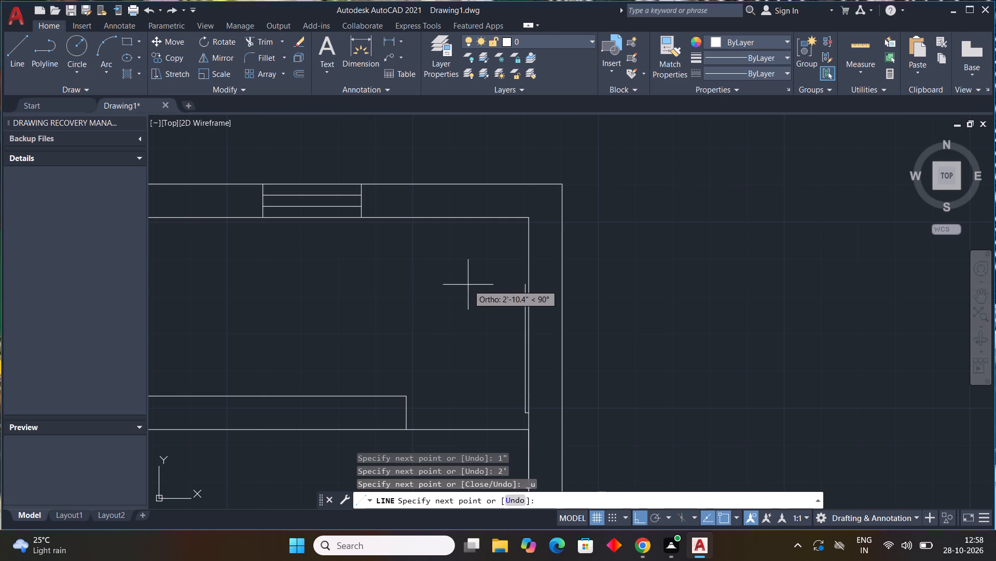
# Draw the door leaf's 2.5' upward side, 1" top edge and parallel return side, and close its base.
pyautogui.write("2.5'")
pyautogui.hotkey('shift', 'Return')
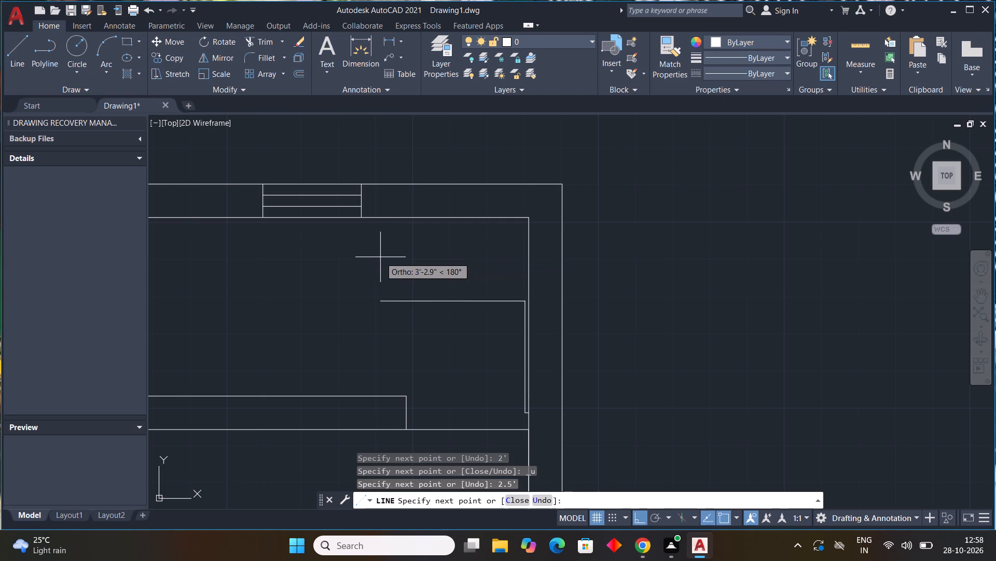
pyautogui.press('1')
pyautogui.hotkey('shift', '"')
pyautogui.press('Return')
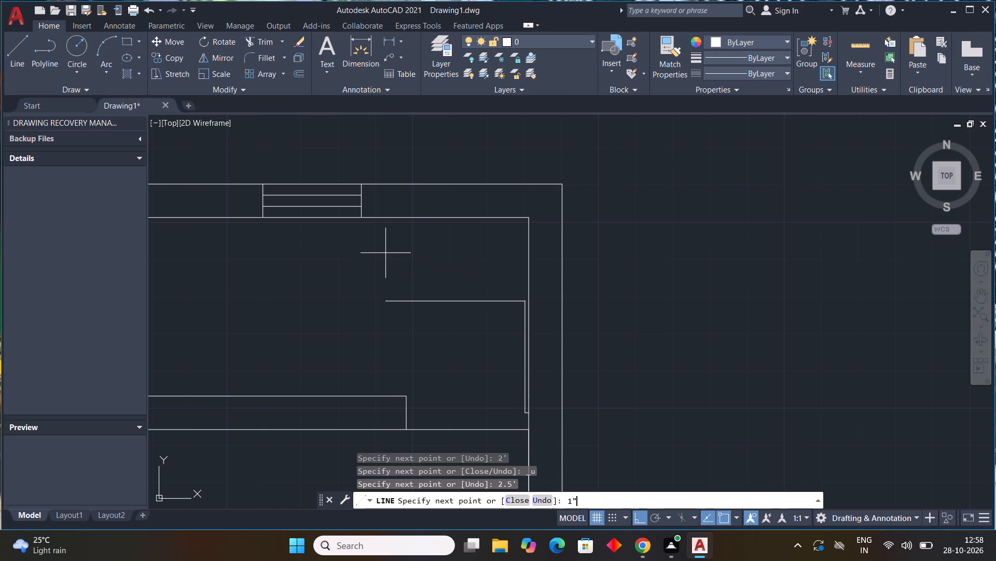
pyautogui.scroll(3, 511, 411)
pyautogui.moveTo(557, 435); pyautogui.dragTo(521, 382, button='middle')
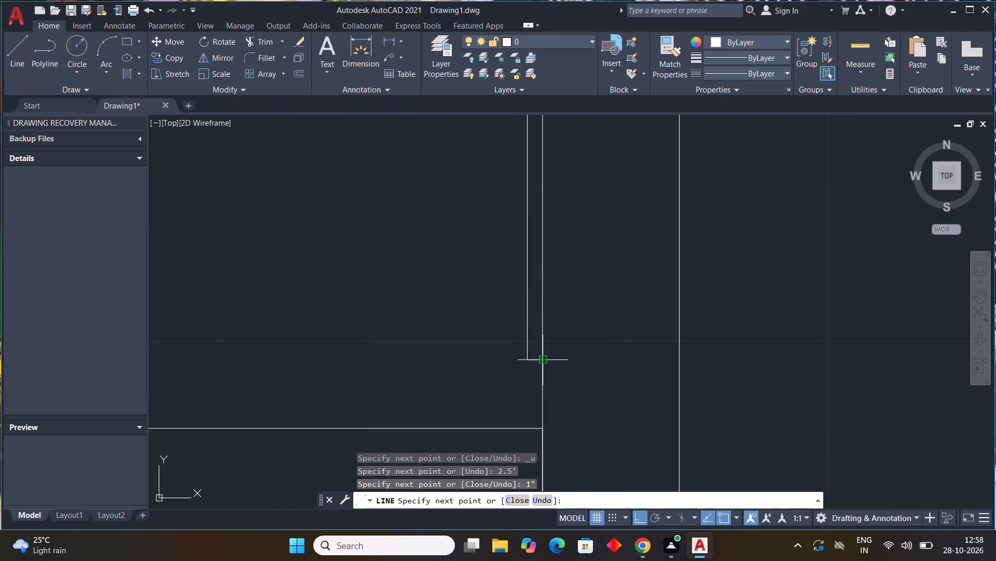
pyautogui.click(504, 362)
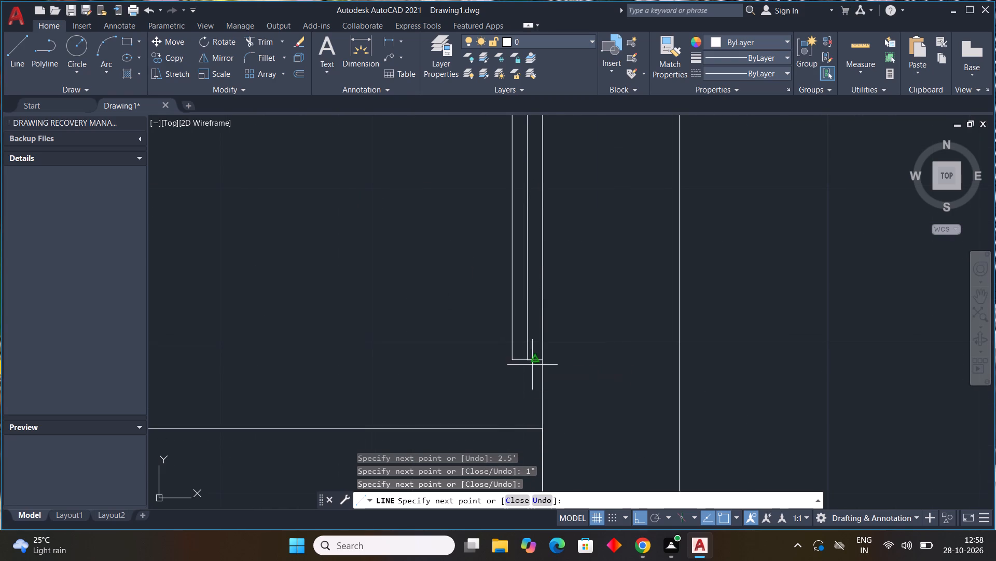
pyautogui.click(528, 363)
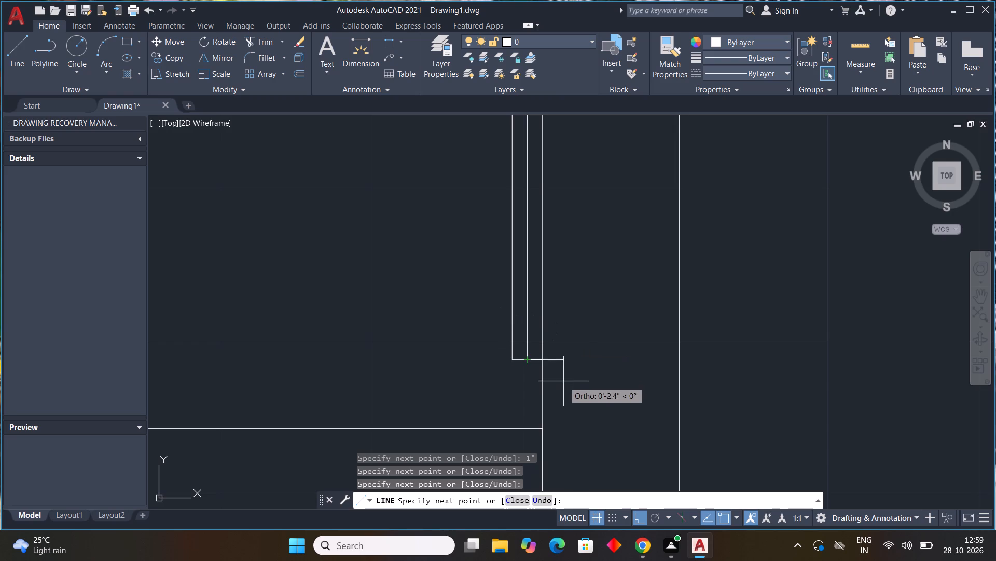
pyautogui.press('Escape')
pyautogui.press('Escape')
pyautogui.scroll(-3, 536, 358)
pyautogui.moveTo(547, 394); pyautogui.dragTo(573, 444, button='middle')
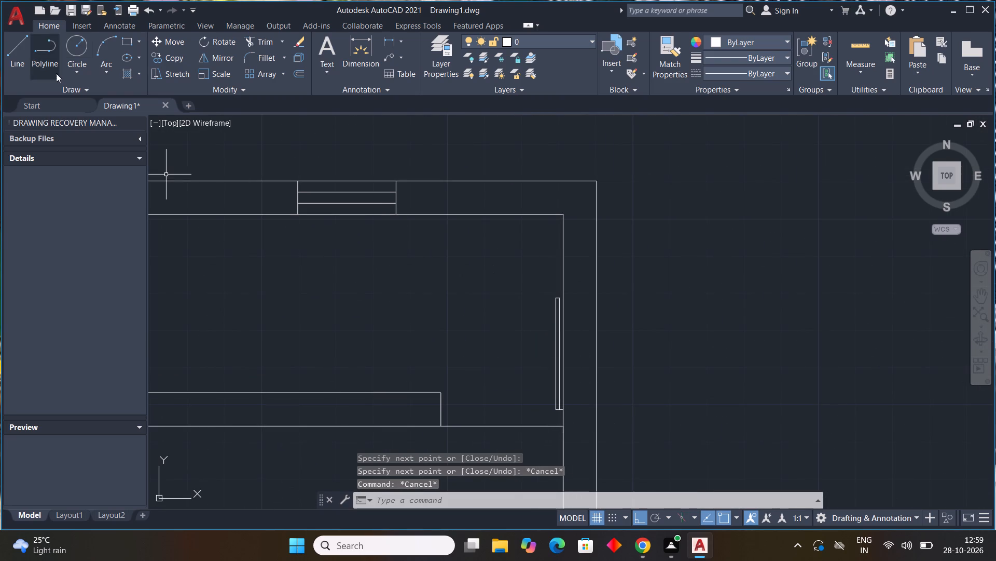
# Draw a three-point arc through both top corners of this door leaf to the midpoint of the short partition's end.
pyautogui.click(110, 76)
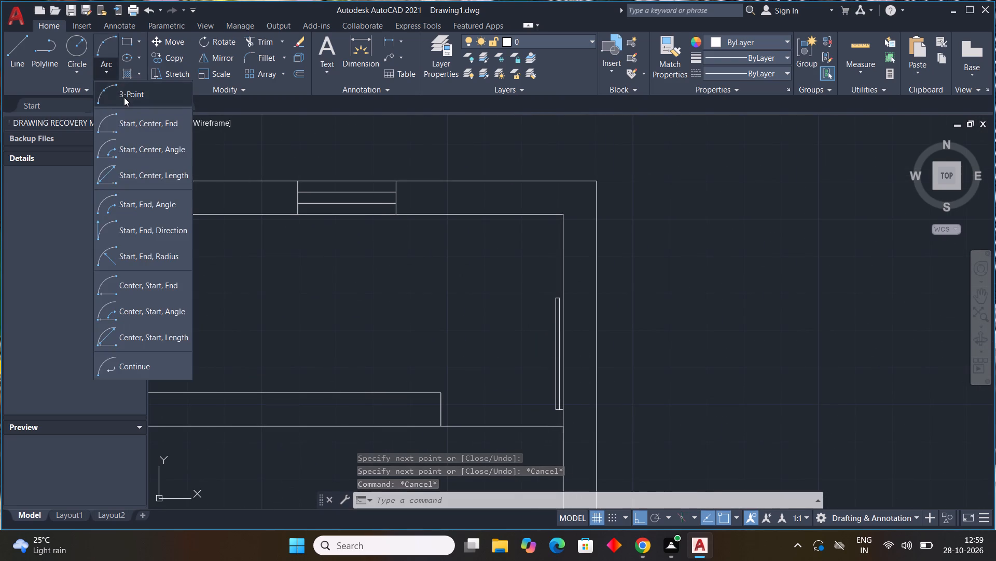
pyautogui.click(124, 97)
pyautogui.scroll(3, 559, 303)
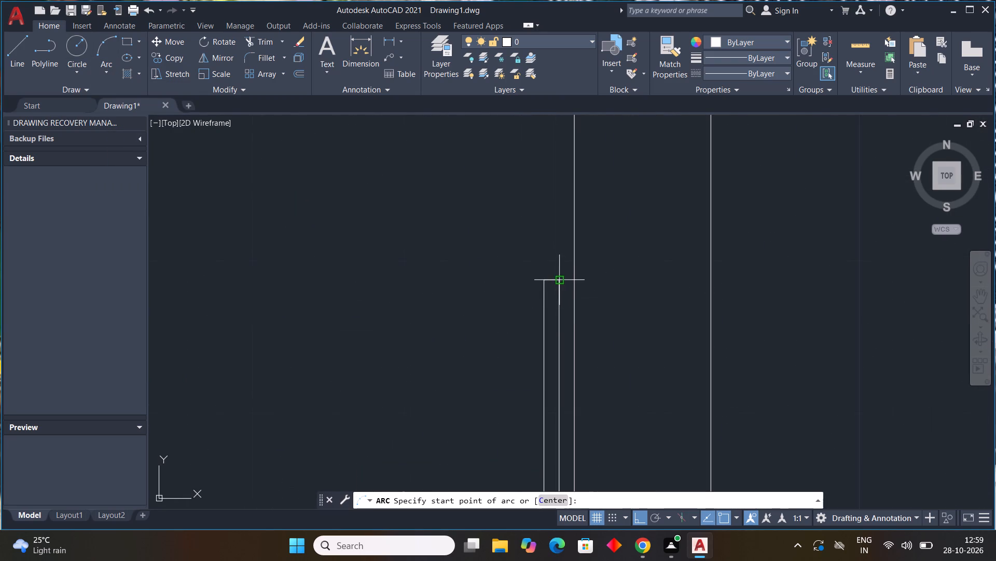
pyautogui.click(559, 279)
pyautogui.click(545, 279)
pyautogui.scroll(-2, 389, 327)
pyautogui.moveTo(389, 327); pyautogui.dragTo(454, 261, button='middle')
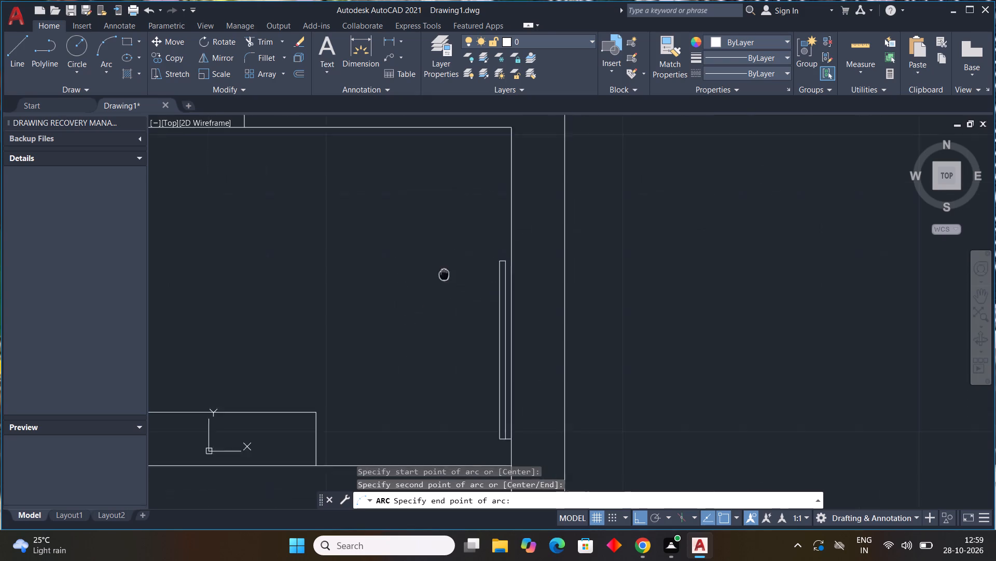
pyautogui.moveTo(454, 261); pyautogui.dragTo(584, 77, button='middle')
pyautogui.click(464, 237)
pyautogui.scroll(-3, 575, 272)
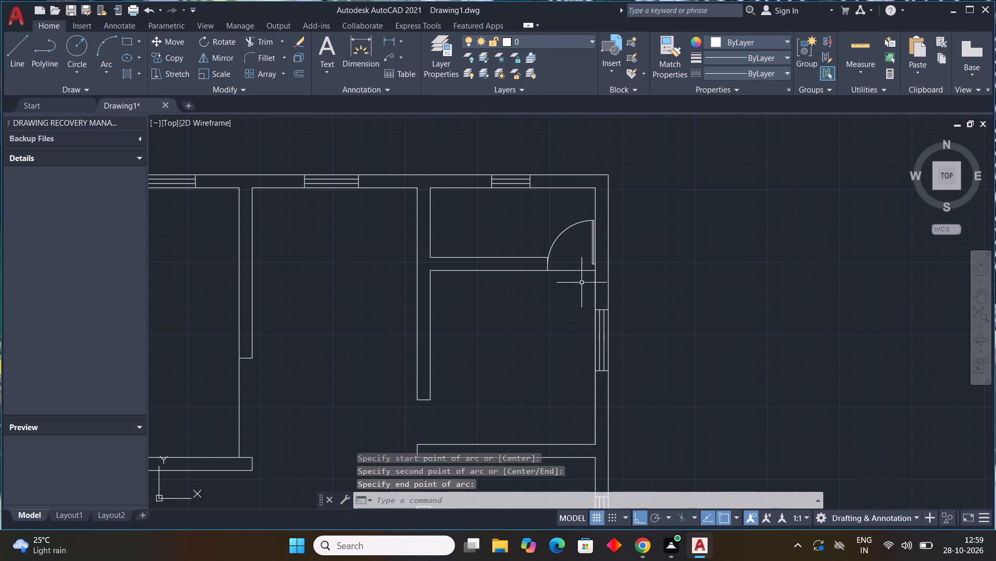
pyautogui.press('Escape')
pyautogui.press('Escape')
pyautogui.press('Escape')
pyautogui.press('Escape')
pyautogui.press('Escape')
pyautogui.press('Escape')
pyautogui.press('Escape')
pyautogui.press('Escape')
pyautogui.press('Escape')
pyautogui.press('Escape')
pyautogui.press('Escape')
pyautogui.press('Escape')
pyautogui.press('Escape')
# Draw a vertical line across the middle-right room's door opening, from the horizontal partition's upper-left corner to the wall end above.
pyautogui.moveTo(460, 388); pyautogui.dragTo(490, 249, button='middle')
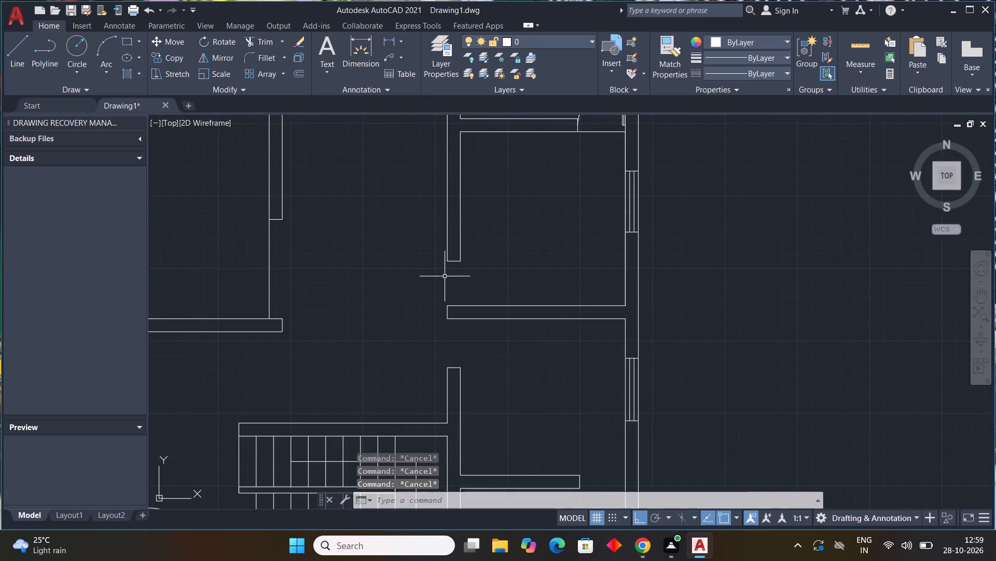
pyautogui.scroll(4, 445, 275)
pyautogui.write('l')
pyautogui.press('space')
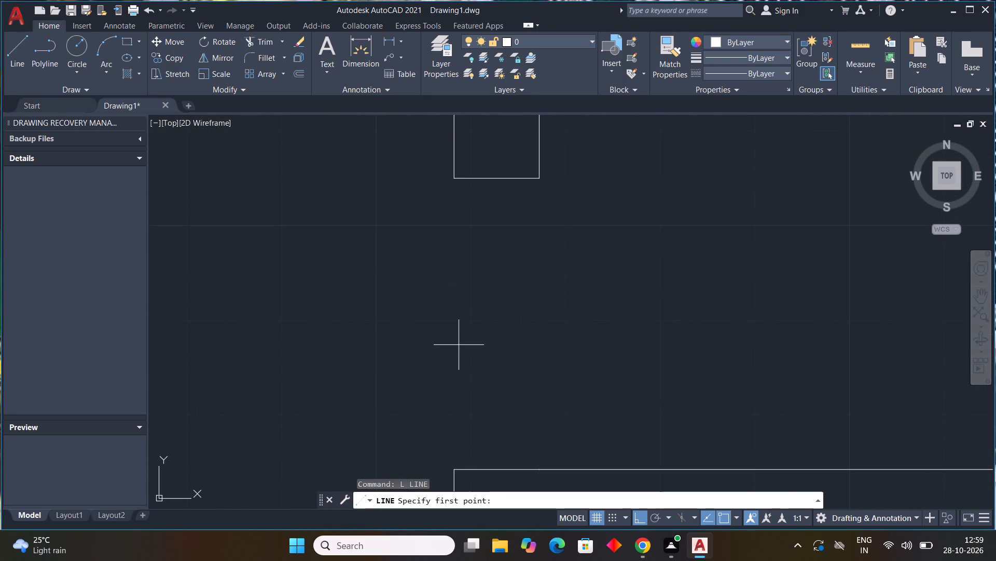
pyautogui.scroll(-2, 458, 122)
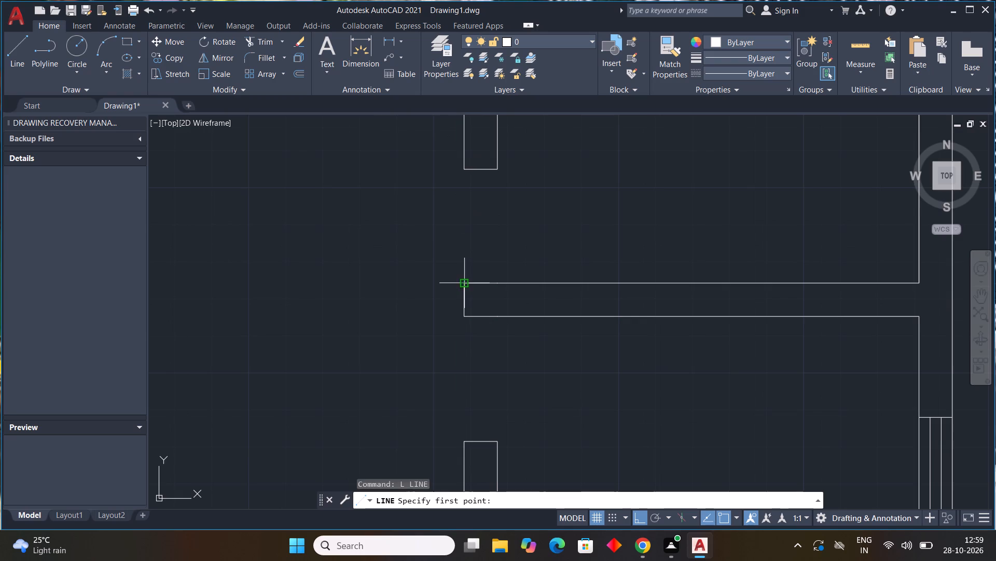
pyautogui.moveTo(463, 284); pyautogui.dragTo(464, 260)
pyautogui.click(462, 168)
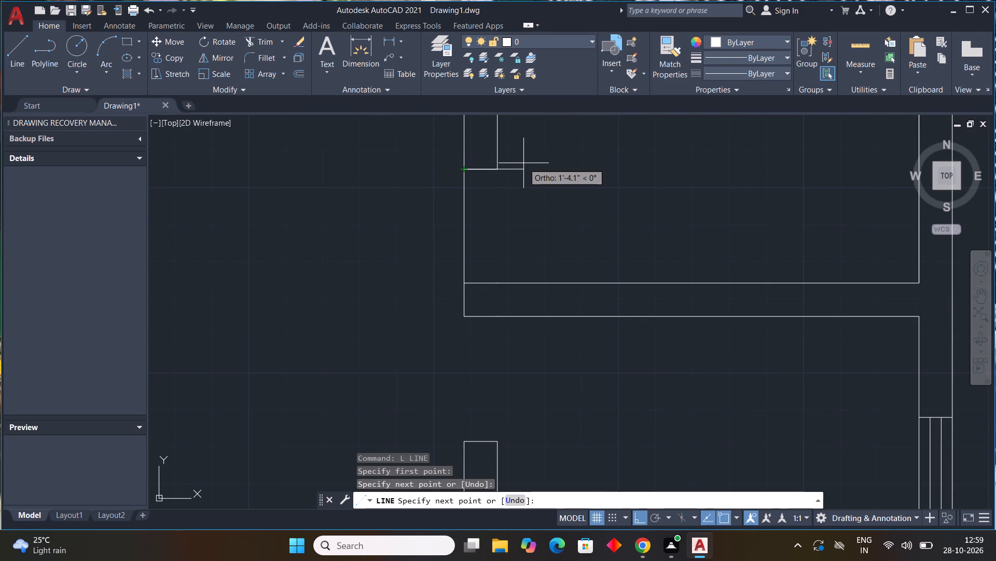
pyautogui.press('Escape')
pyautogui.press('Escape')
pyautogui.press('Escape')
# Start this opening's door leaf at the midpoint of its lower jamb with a 1" upward line and a 2.5' rightward side.
pyautogui.write('l')
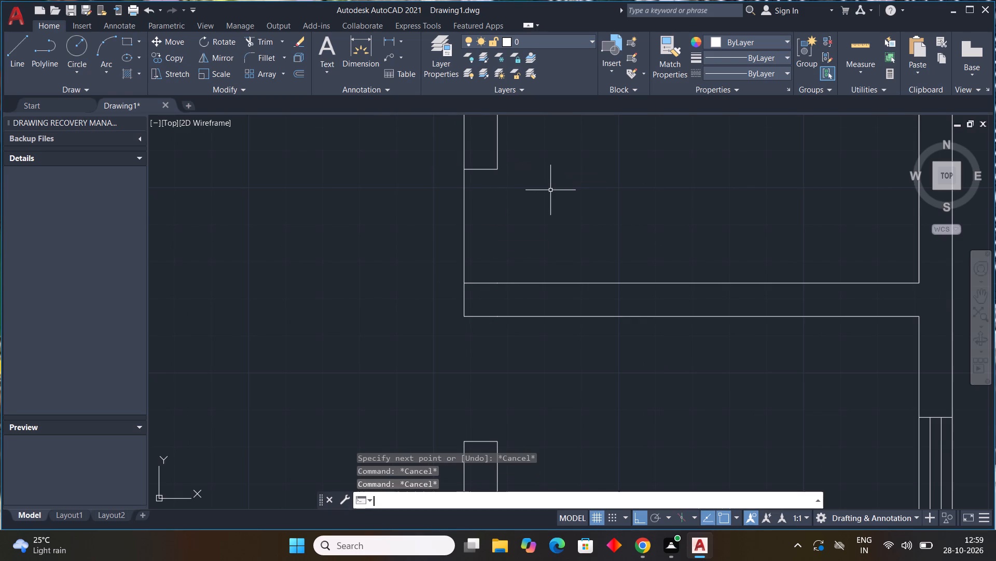
pyautogui.press('space')
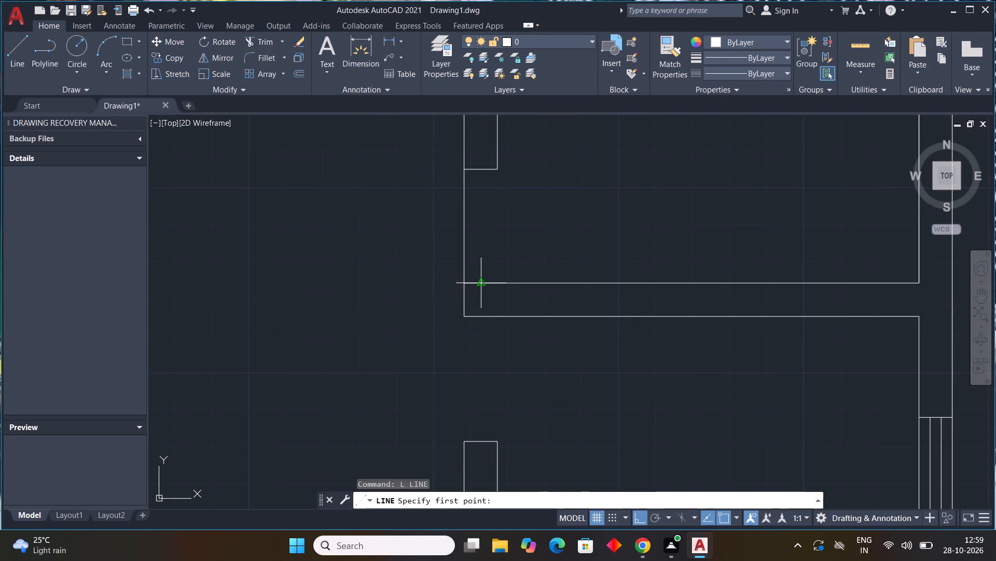
pyautogui.moveTo(478, 285); pyautogui.dragTo(476, 269)
pyautogui.press('1')
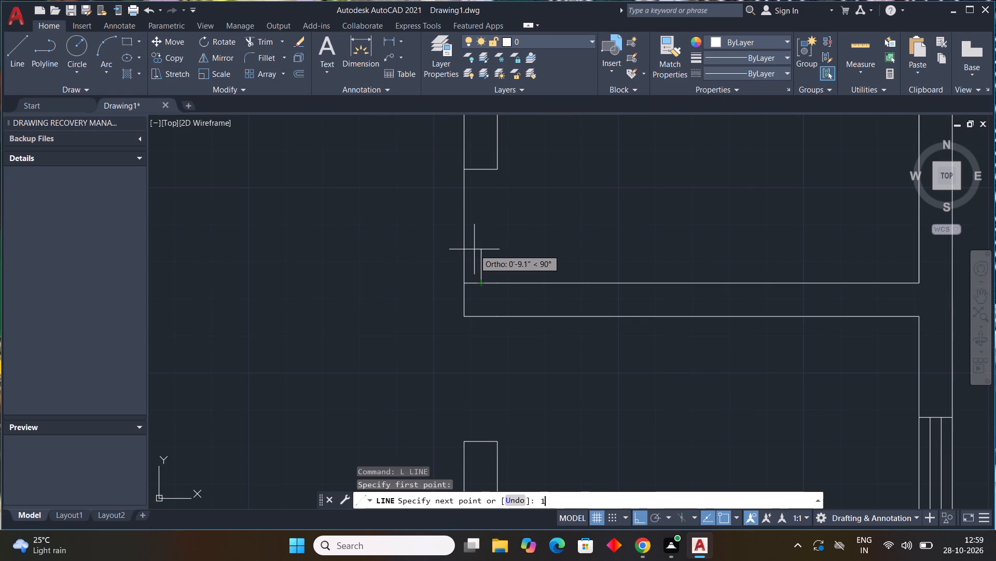
pyautogui.hotkey('shift', '"')
pyautogui.press('Return')
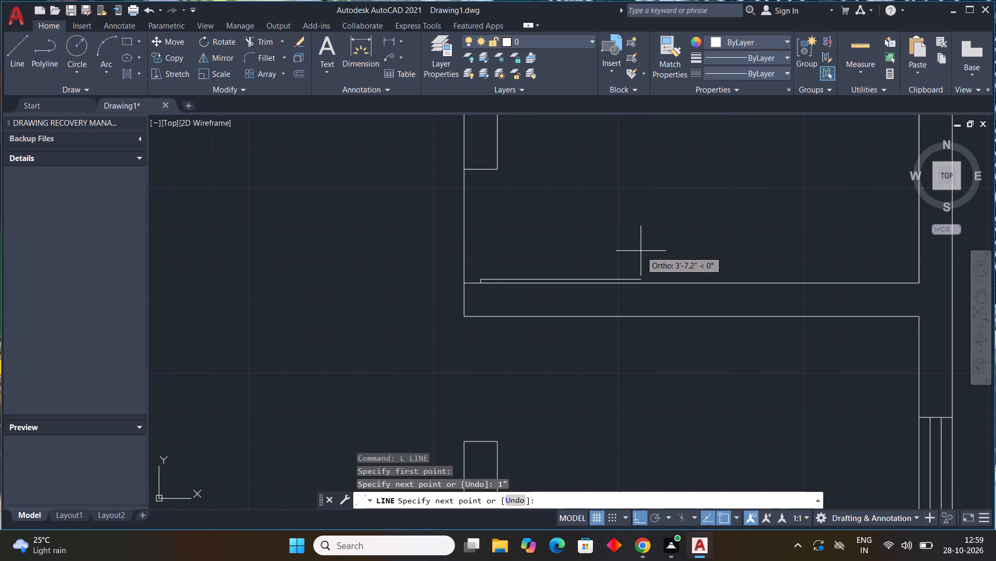
pyautogui.write("2.5'")
pyautogui.press('Return')
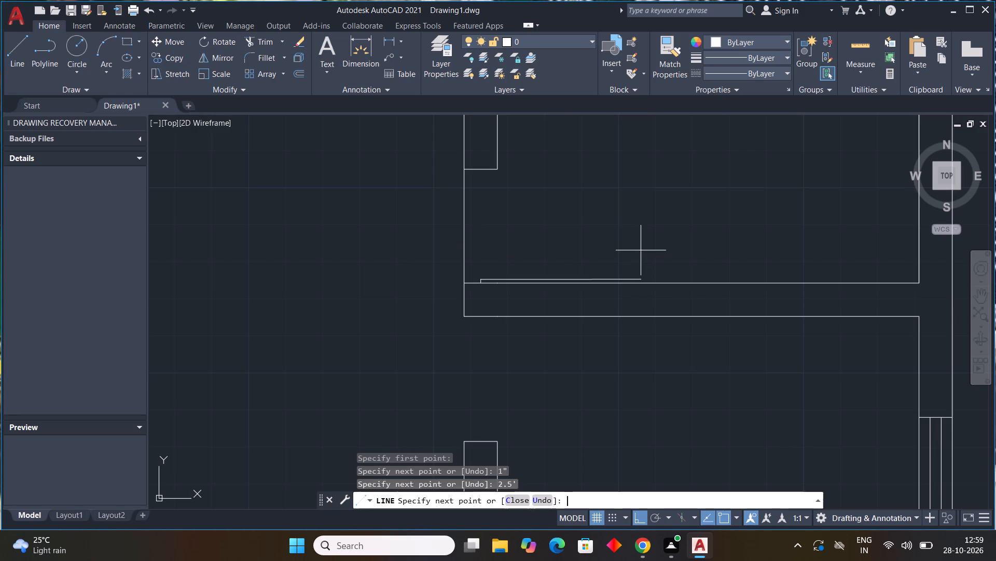
# Complete the horizontal door leaf with a 1" end edge, a parallel return side and a short closing line at the hinge end.
pyautogui.press('1')
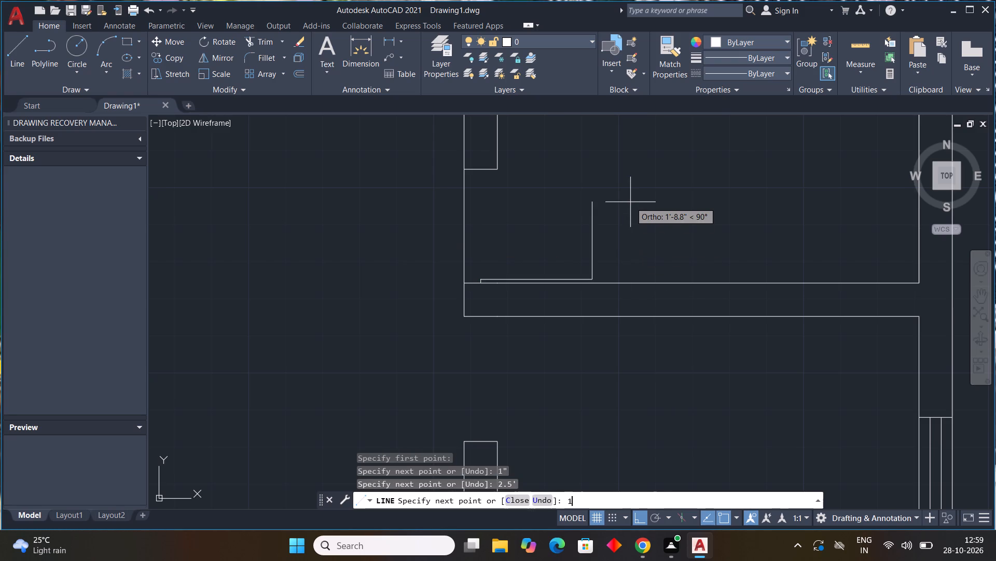
pyautogui.hotkey('shift', '"')
pyautogui.press('Return')
pyautogui.scroll(3, 475, 308)
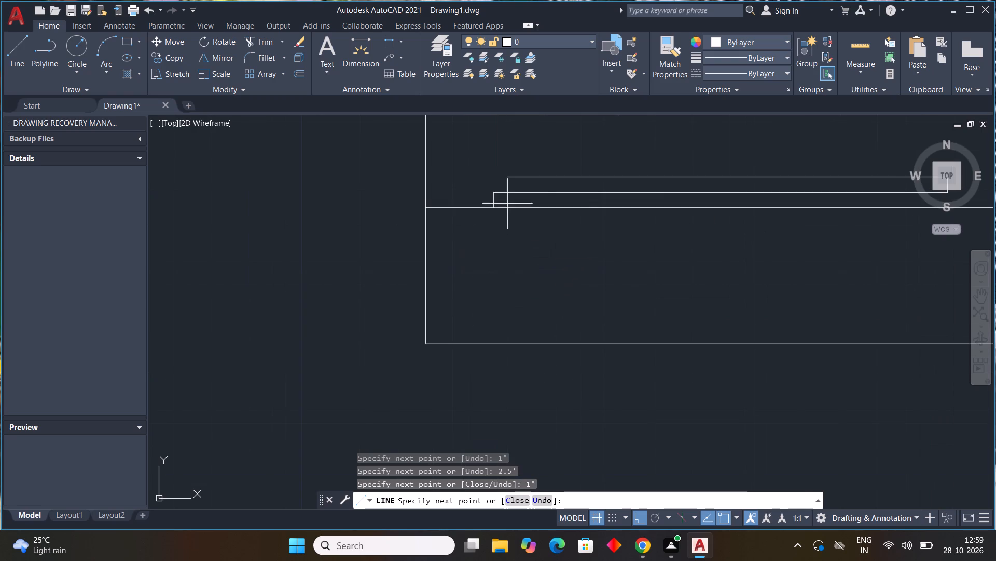
pyautogui.click(494, 176)
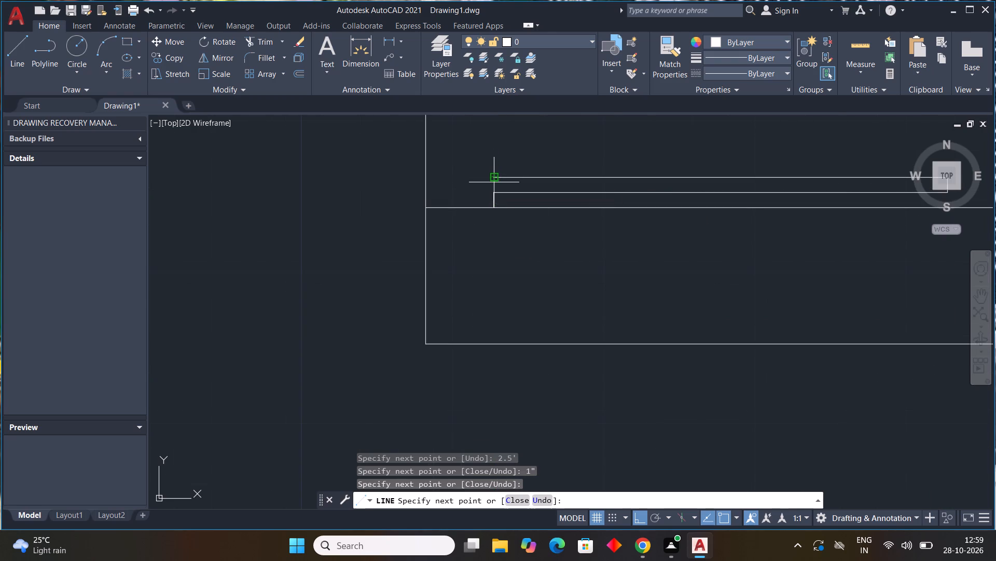
pyautogui.click(491, 192)
pyautogui.scroll(1, 493, 190)
pyautogui.press('Escape')
pyautogui.scroll(-4, 485, 184)
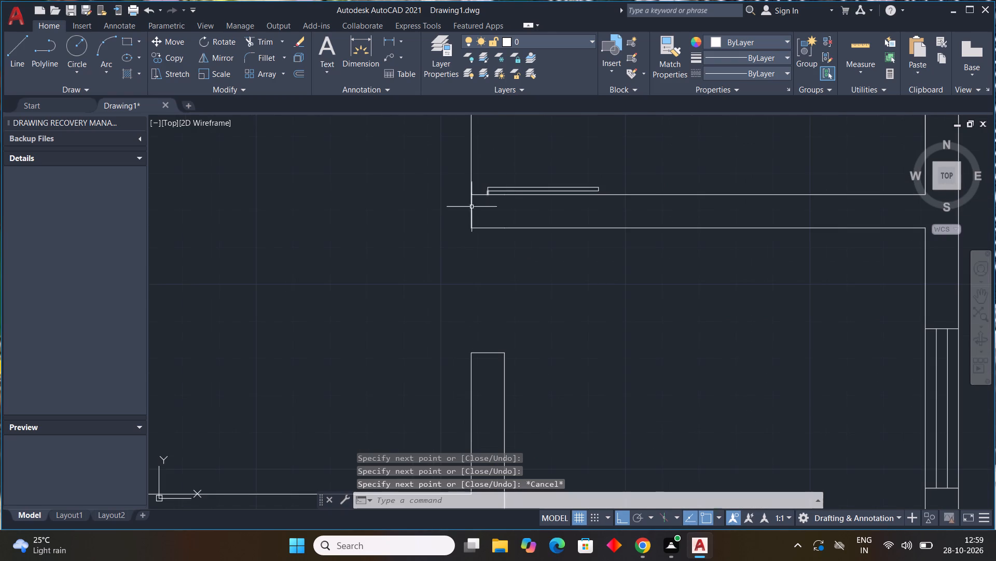
# Draw a three-point arc through both free-end corners of the horizontal door leaf to the wall end above as its swing.
pyautogui.click(106, 73)
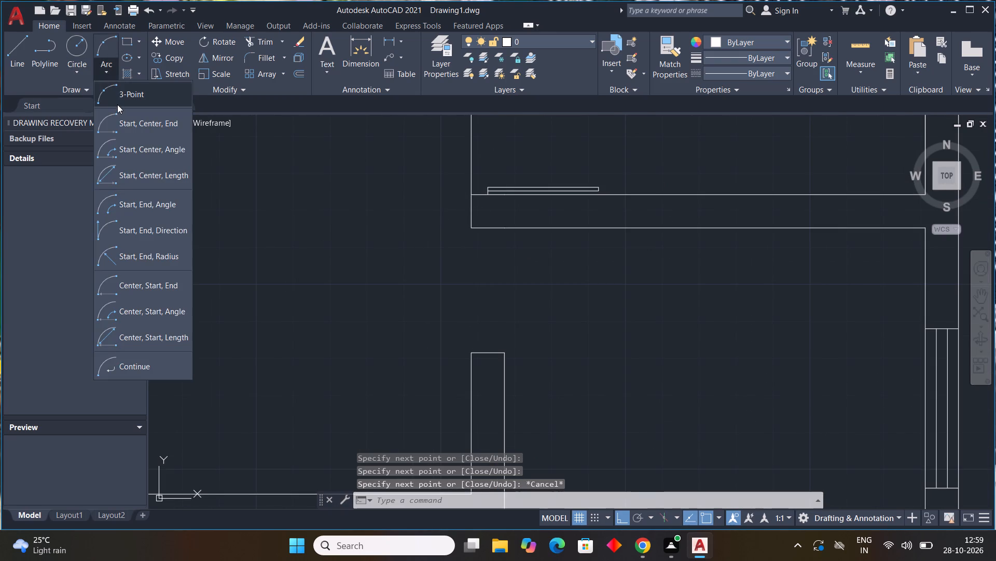
pyautogui.click(118, 99)
pyautogui.scroll(3, 566, 188)
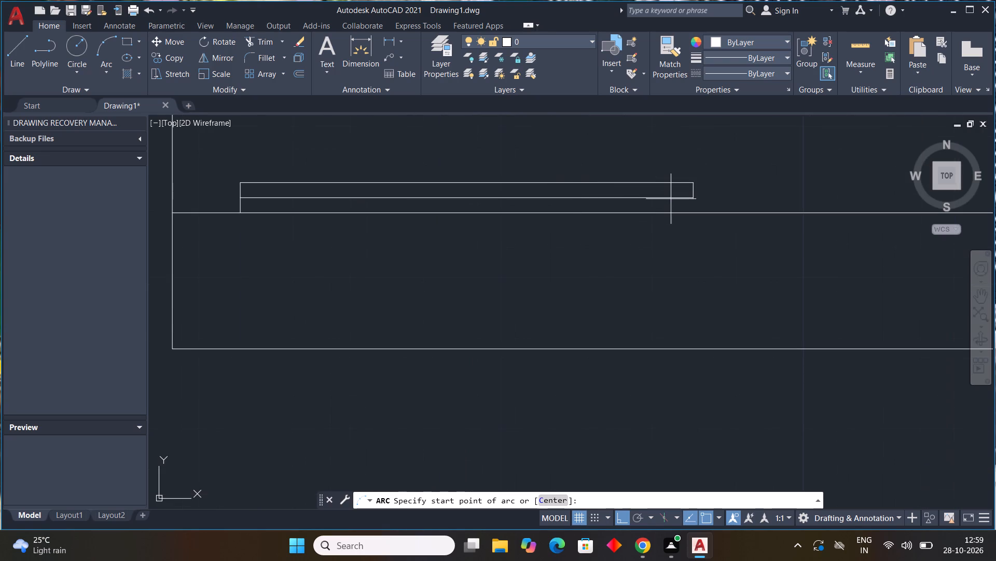
pyautogui.moveTo(692, 198); pyautogui.dragTo(693, 193)
pyautogui.click(693, 180)
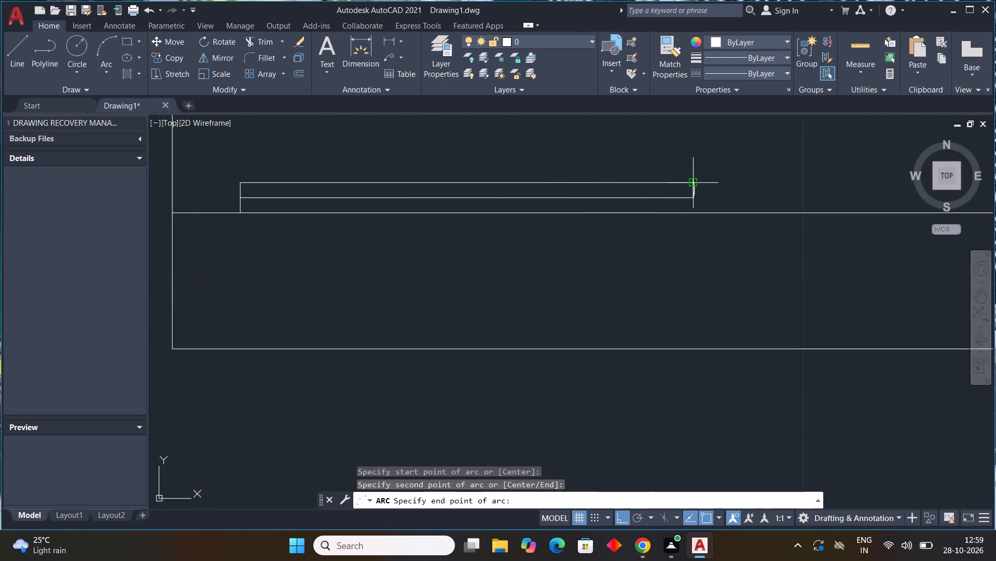
pyautogui.moveTo(520, 110); pyautogui.dragTo(548, 284, button='middle')
pyautogui.scroll(-2, 518, 112)
pyautogui.moveTo(439, 131); pyautogui.dragTo(479, 234, button='middle')
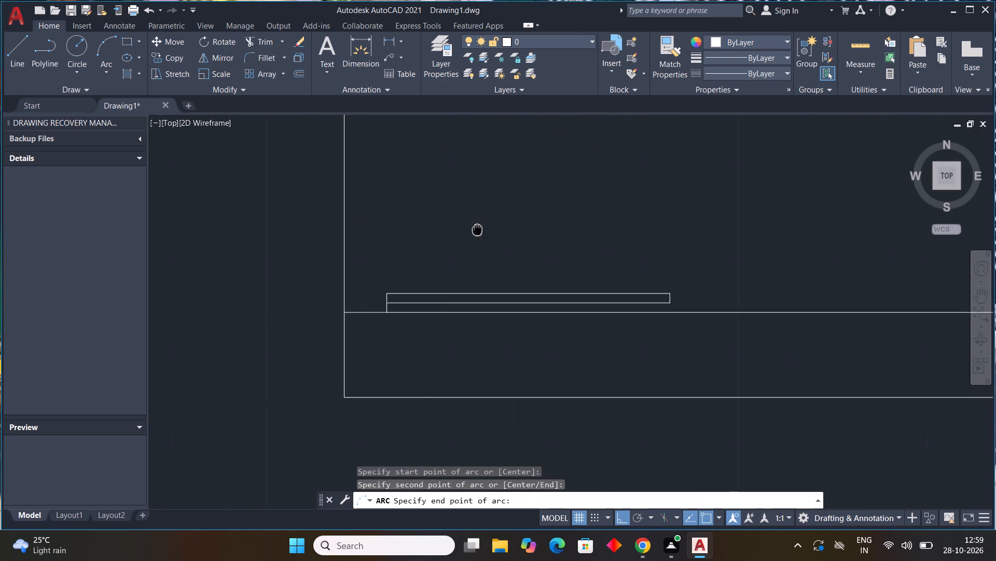
pyautogui.moveTo(479, 234); pyautogui.dragTo(495, 284, button='middle')
pyautogui.middleClick(498, 288)
pyautogui.scroll(-2, 498, 288)
pyautogui.click(465, 208)
pyautogui.scroll(-3, 565, 313)
pyautogui.moveTo(591, 360); pyautogui.dragTo(544, 315, button='middle')
pyautogui.moveTo(536, 312); pyautogui.dragTo(529, 310, button='middle')
pyautogui.scroll(3, 511, 304)
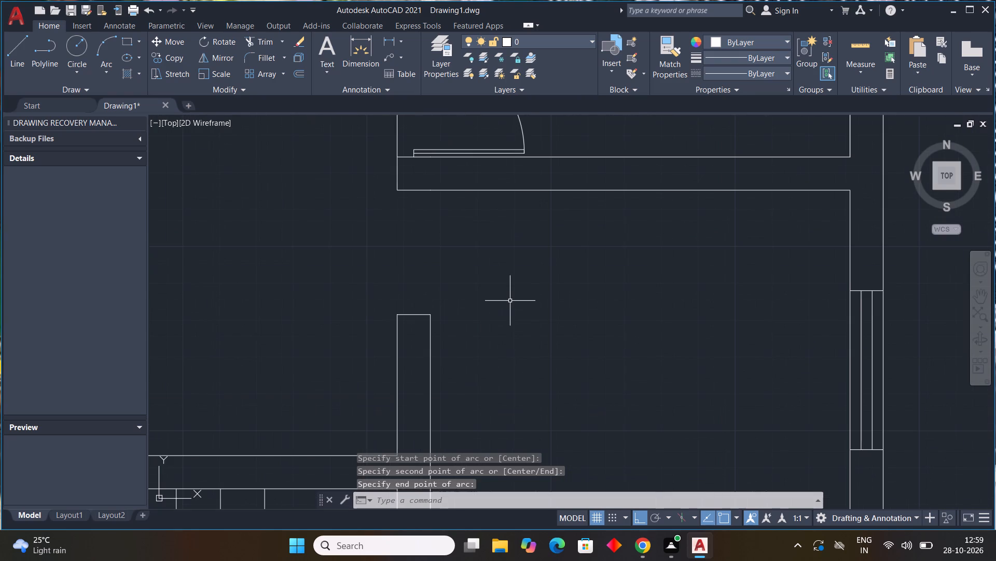
# Draw a vertical line across the lower-right room's door opening, from the wall end's upper-left corner to the horizontal partition above.
pyautogui.press('Escape')
pyautogui.press('Escape')
pyautogui.press('Escape')
pyautogui.press('Escape')
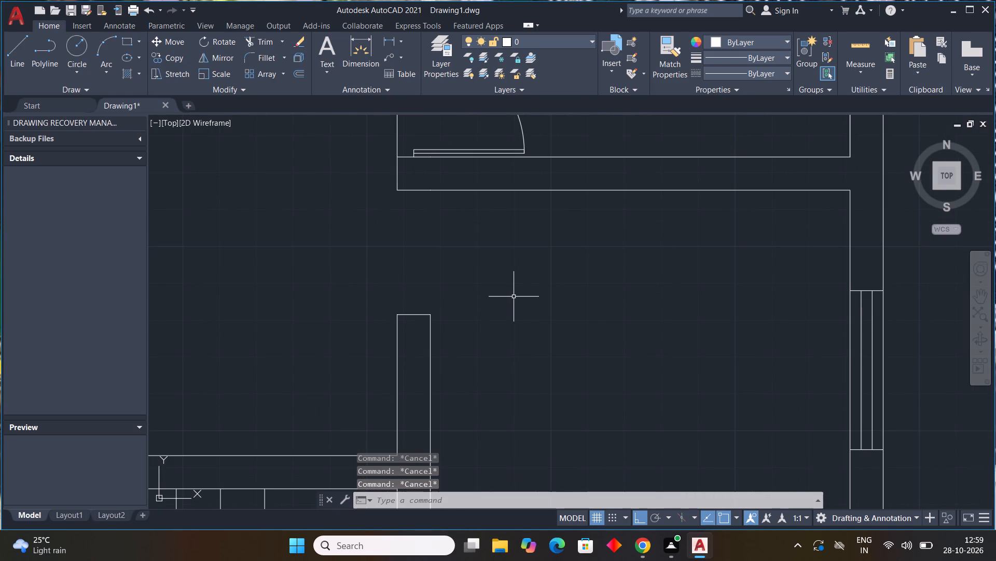
pyautogui.press('l')
pyautogui.press('space')
pyautogui.moveTo(399, 315); pyautogui.dragTo(400, 308)
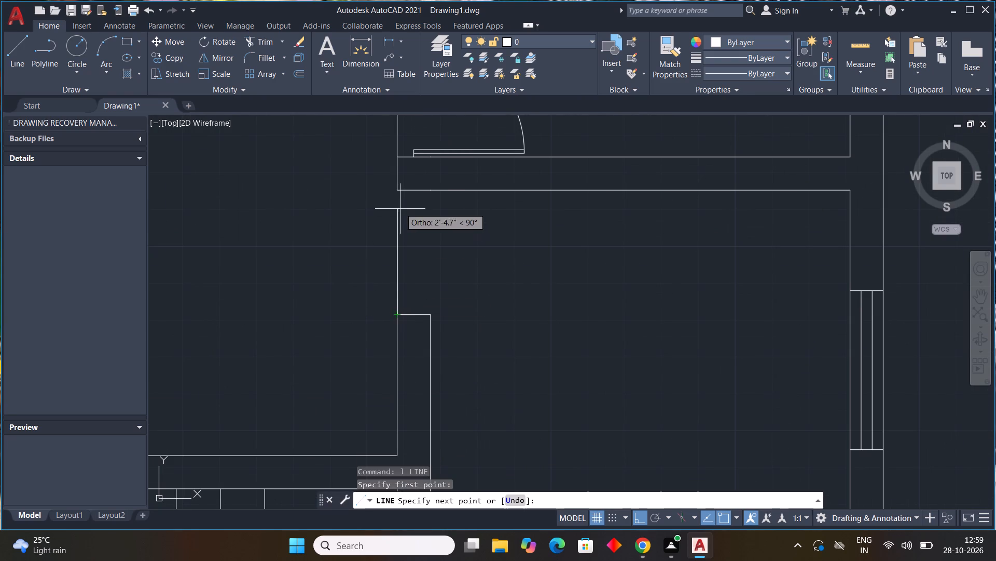
pyautogui.click(401, 193)
pyautogui.press('Escape')
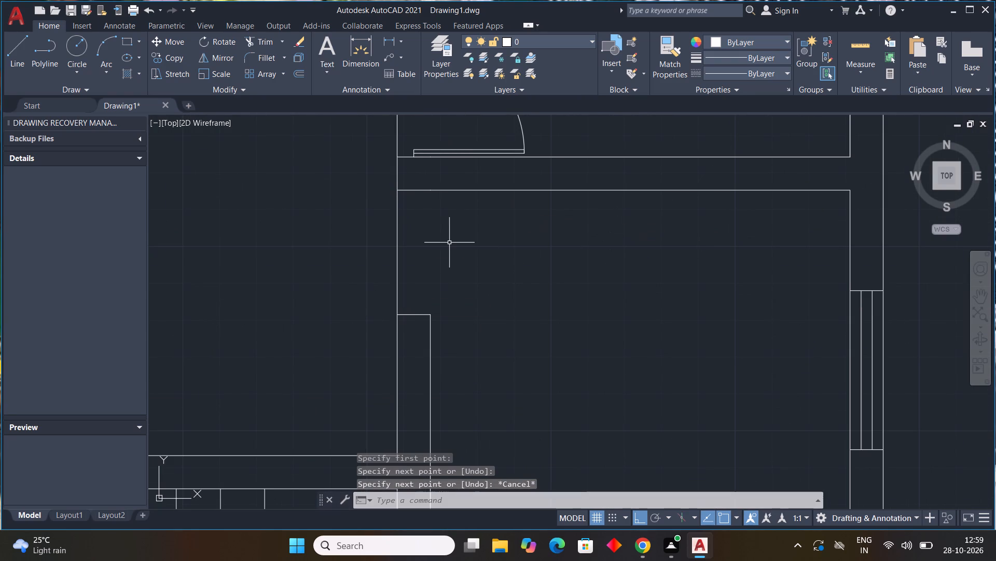
# Draw a horizontal door leaf, 2.5' long with 1" edges, below the horizontal partition, starting in line with the midpoint of the wall end below.
pyautogui.write('l')
pyautogui.press('space')
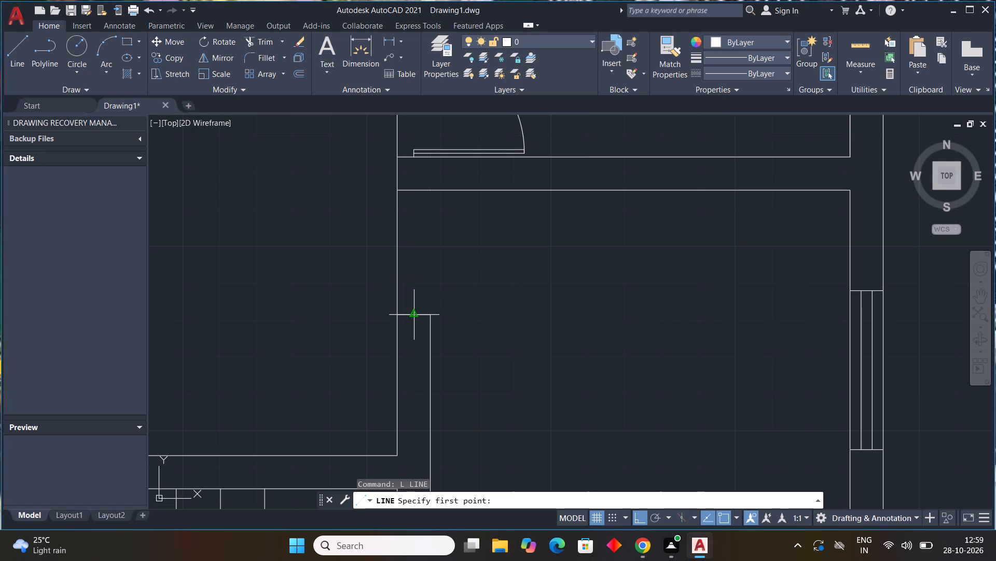
pyautogui.click(413, 192)
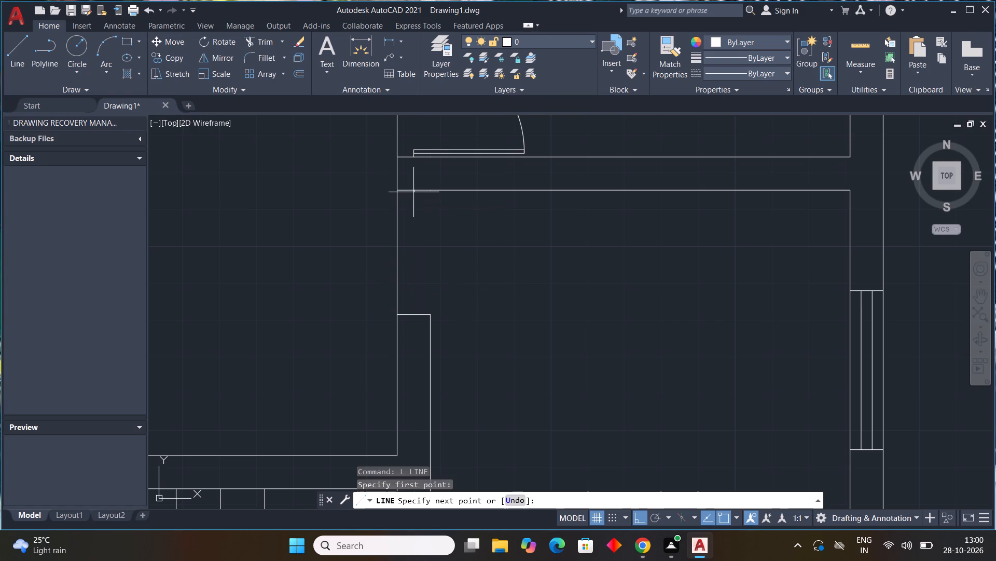
pyautogui.write('1"')
pyautogui.press('Return')
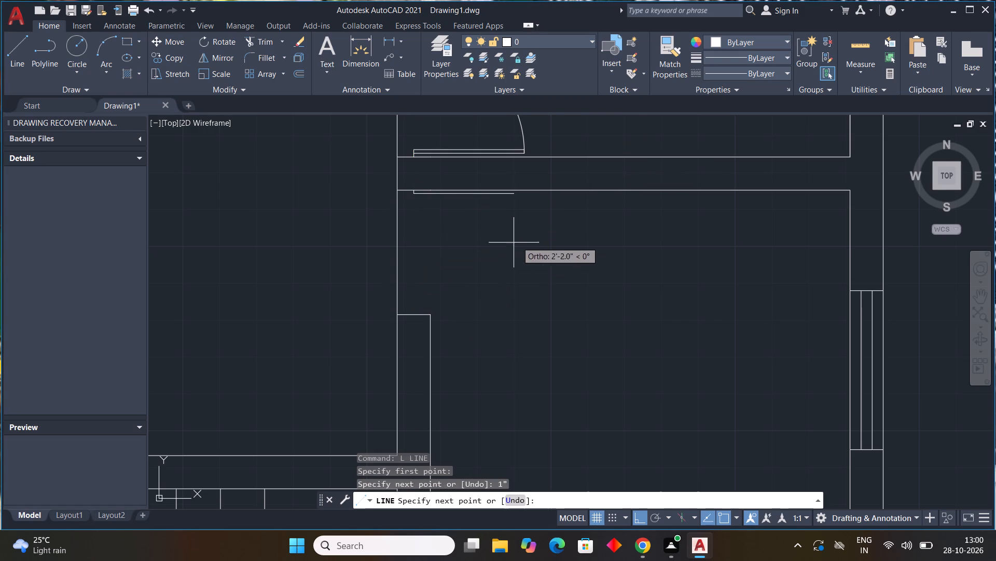
pyautogui.write("2.5'")
pyautogui.press('Return')
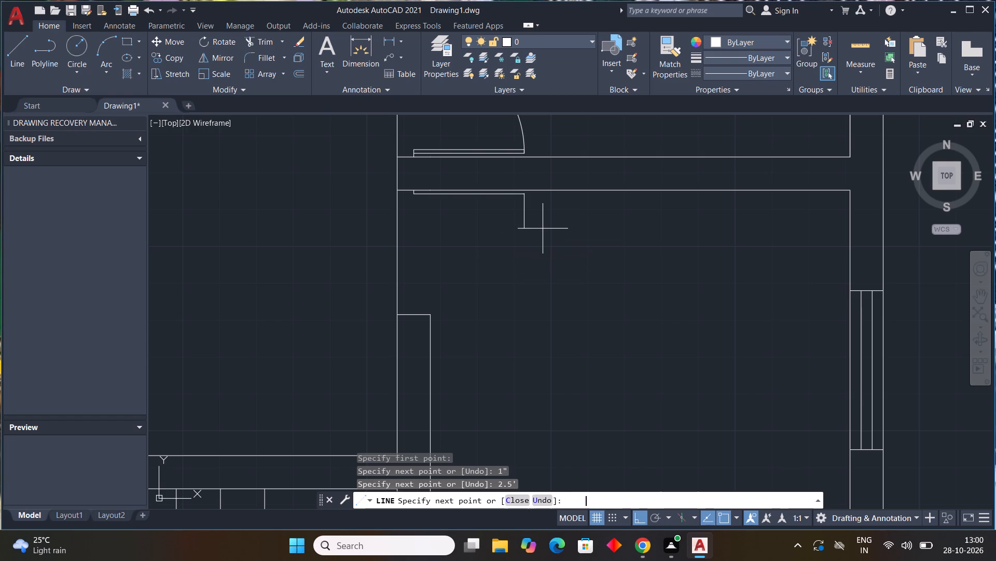
pyautogui.write('1"')
pyautogui.press('Return')
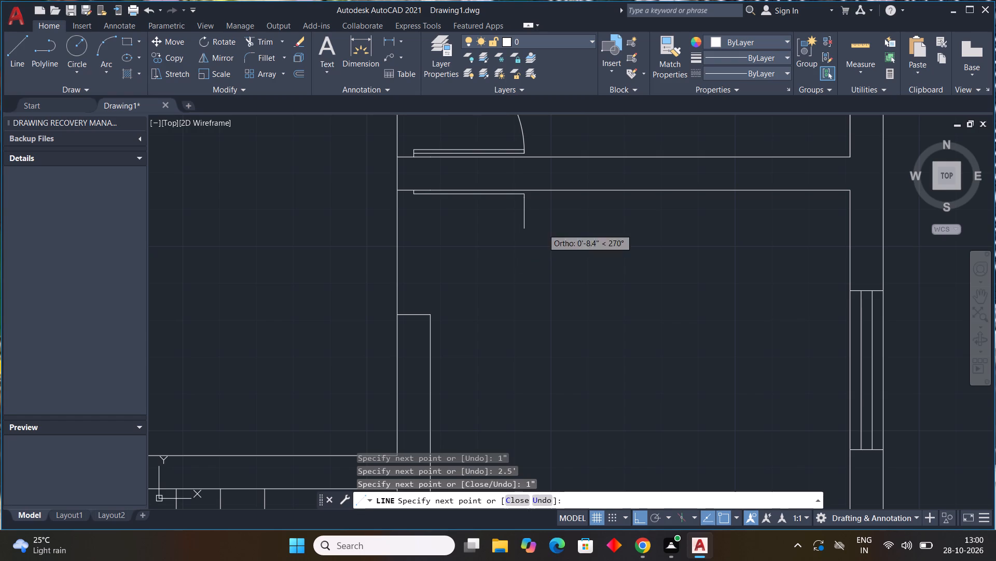
pyautogui.scroll(3, 391, 203)
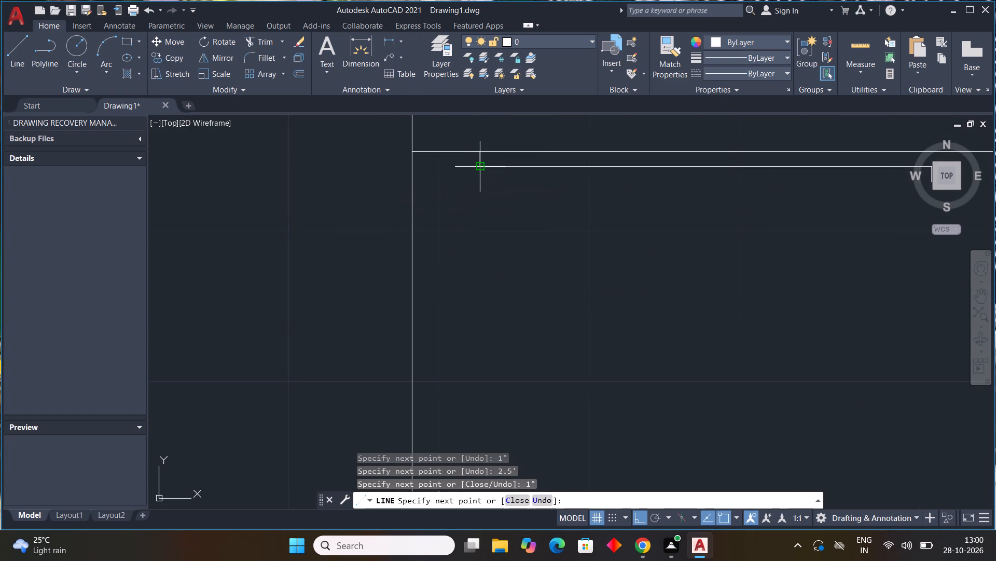
pyautogui.click(476, 183)
pyautogui.click(479, 170)
pyautogui.press('Escape')
# Draw a three-point arc through both free-end corners of the new horizontal leaf to the midpoint of the wall end below.
pyautogui.scroll(-5, 505, 262)
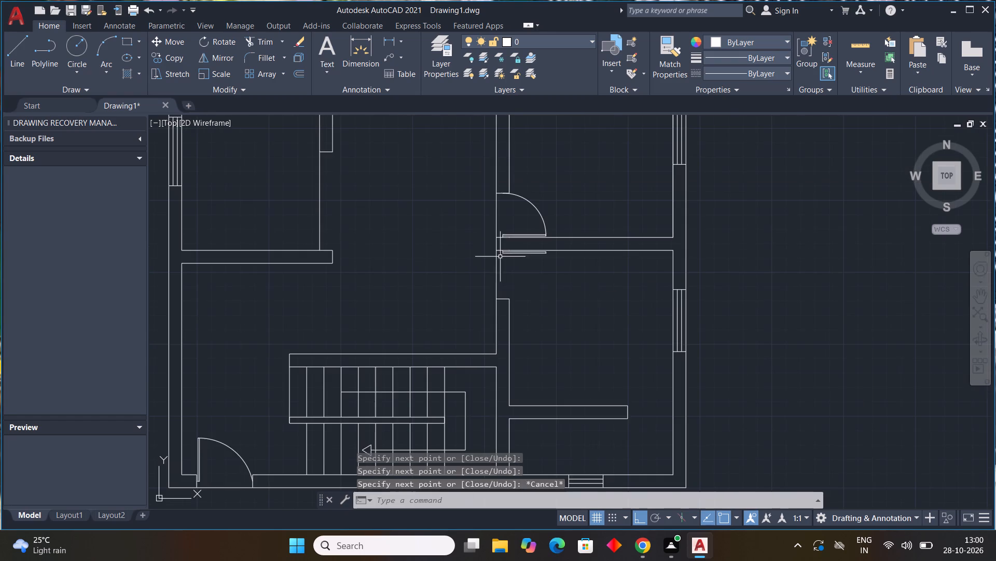
pyautogui.moveTo(534, 283); pyautogui.dragTo(456, 248, button='middle')
pyautogui.click(109, 65)
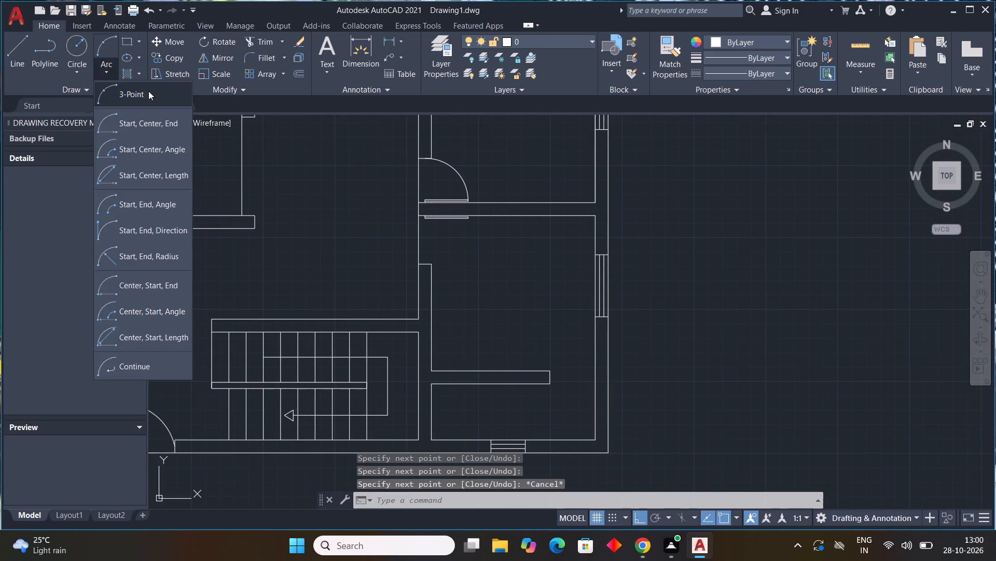
pyautogui.click(148, 91)
pyautogui.scroll(4, 477, 220)
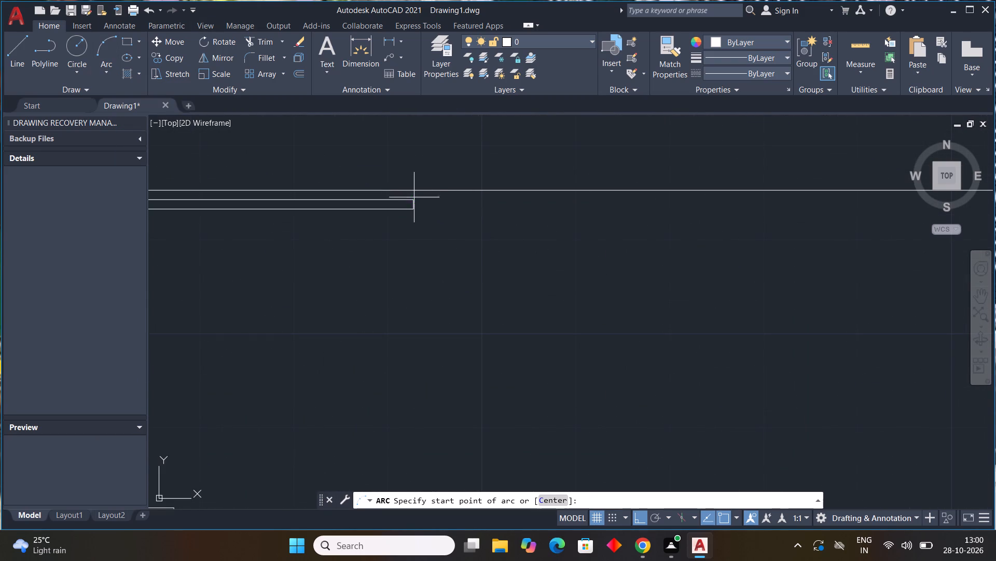
pyautogui.click(411, 196)
pyautogui.click(412, 211)
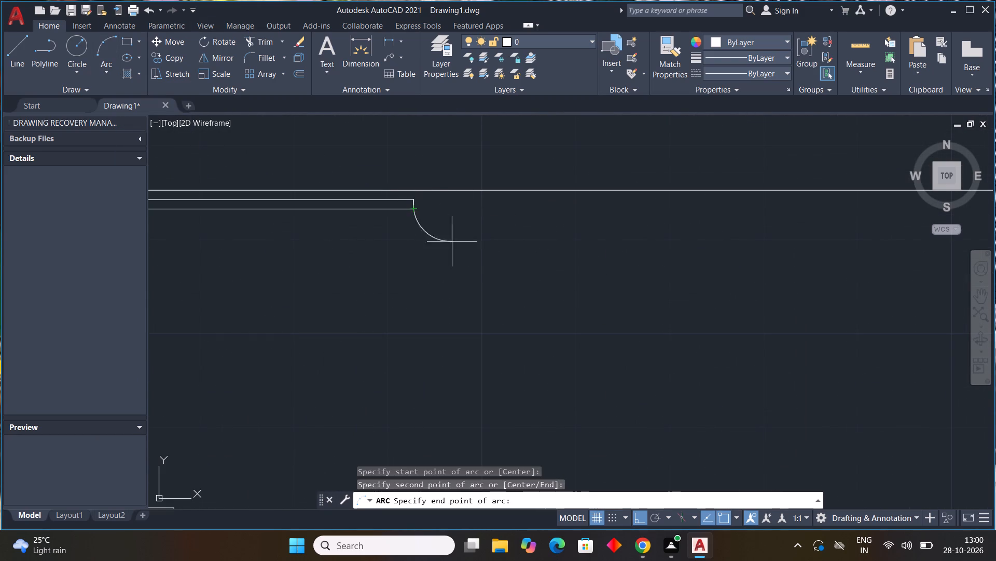
pyautogui.scroll(-4, 459, 261)
pyautogui.scroll(4, 400, 292)
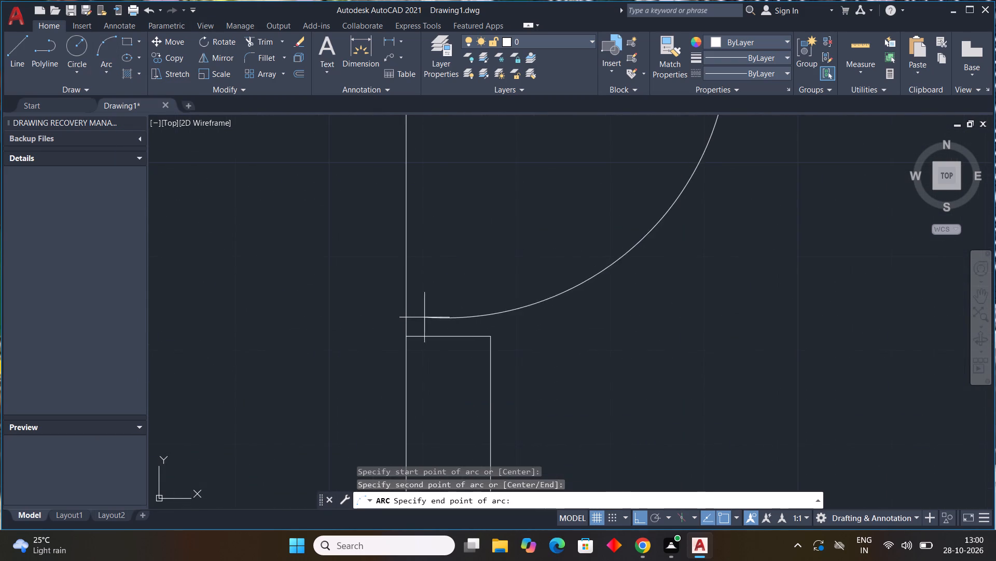
pyautogui.click(447, 335)
pyautogui.scroll(-5, 550, 320)
pyautogui.scroll(1, 596, 329)
pyautogui.moveTo(594, 329); pyautogui.dragTo(541, 243, button='middle')
pyautogui.moveTo(537, 233); pyautogui.dragTo(536, 227, button='middle')
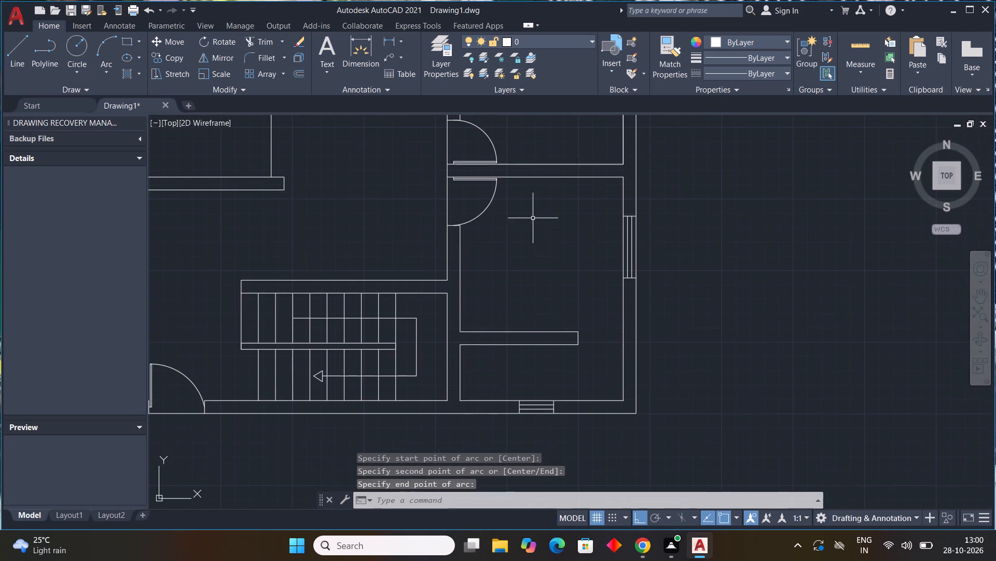
pyautogui.press('Escape')
pyautogui.press('Escape')
pyautogui.press('Escape')
pyautogui.press('Escape')
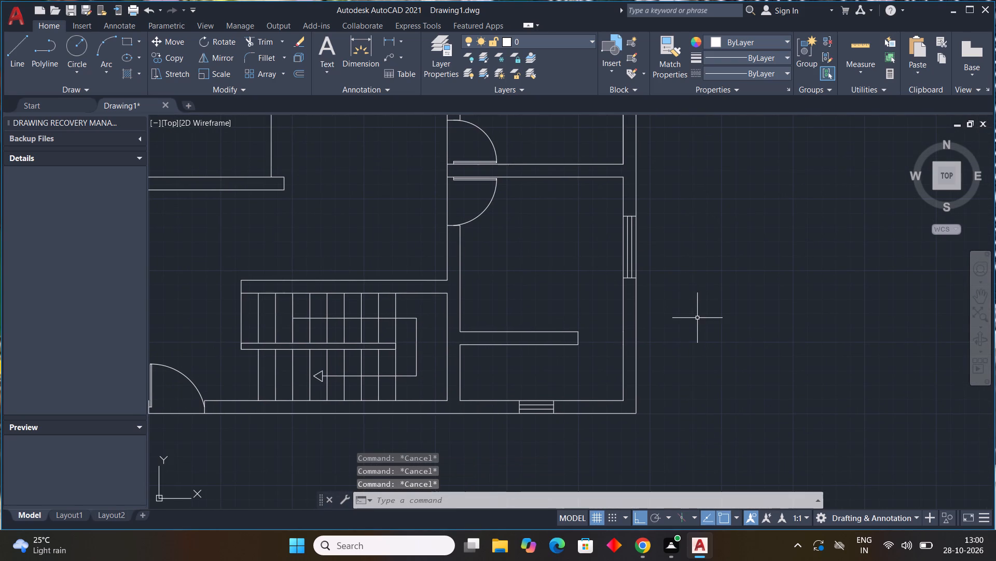
# Draw a horizontal line across the bottom-right room's door opening, from the partition end's upper corner to the outer wall's inner face.
pyautogui.press('l')
pyautogui.press('space')
pyautogui.scroll(3, 584, 385)
pyautogui.moveTo(589, 361); pyautogui.dragTo(541, 329, button='middle')
pyautogui.middleClick(541, 329)
pyautogui.middleClick(541, 329)
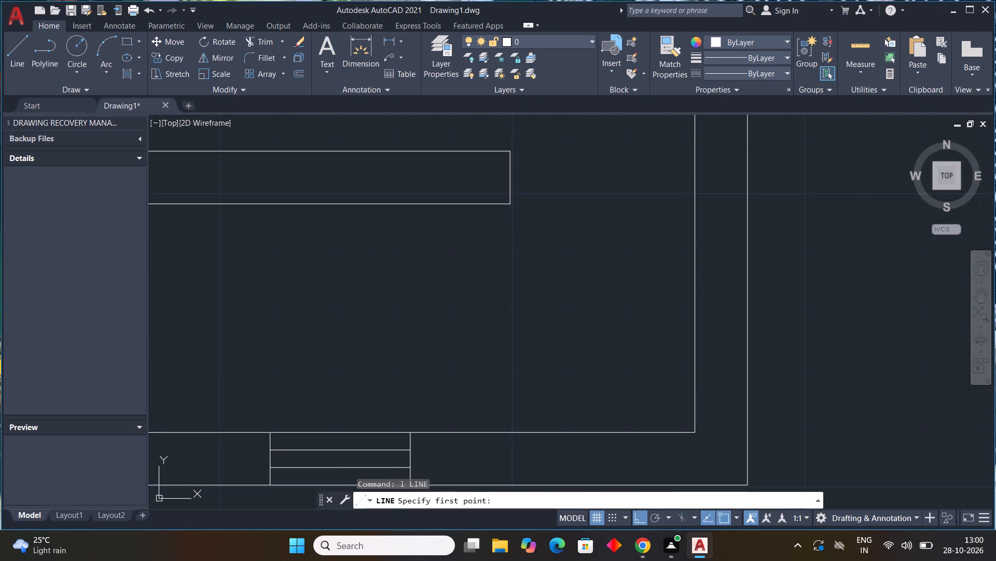
pyautogui.moveTo(510, 153); pyautogui.dragTo(527, 153)
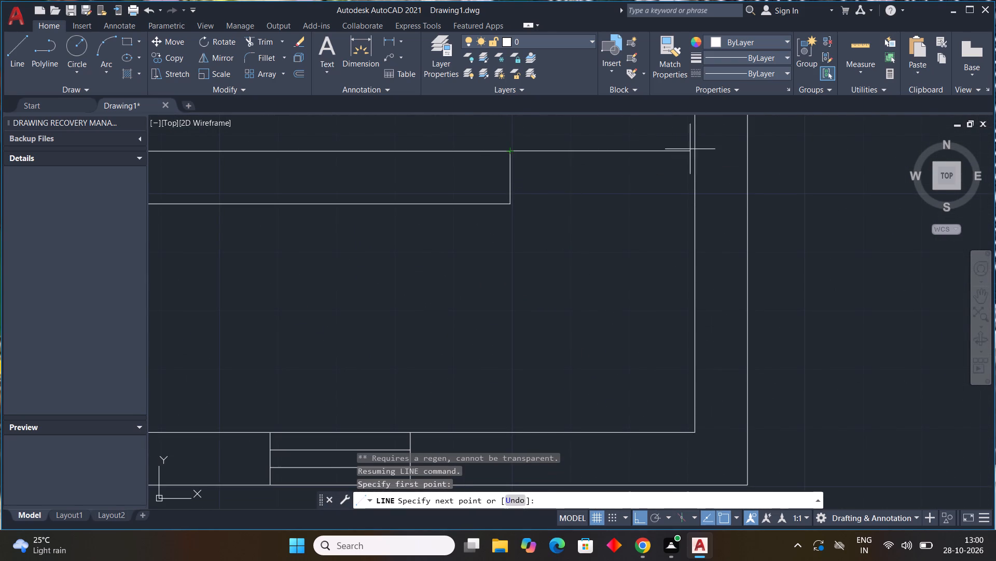
pyautogui.click(697, 149)
pyautogui.press('Escape')
pyautogui.press('Escape')
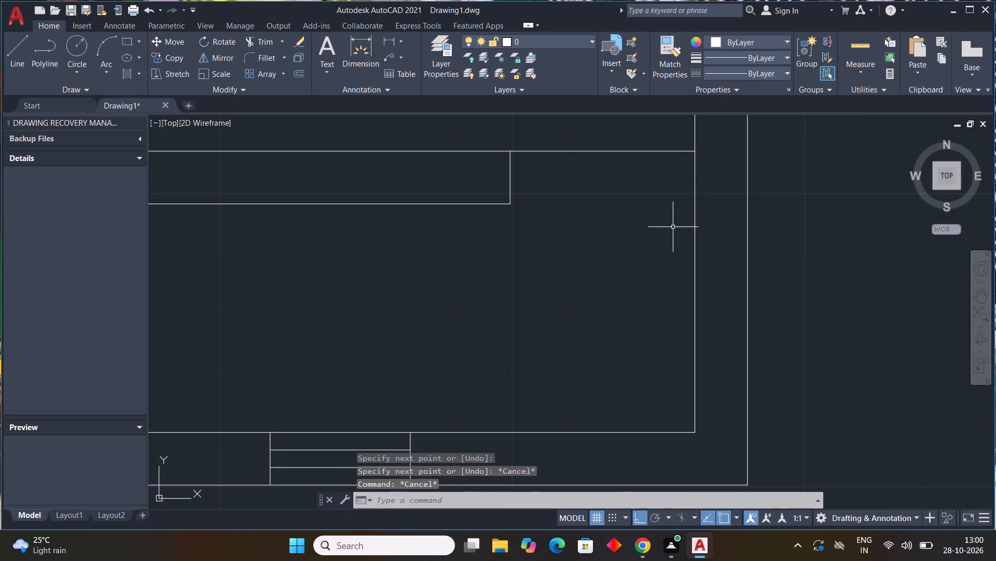
# Draw a vertical door leaf, 2.5' long with 1" edges, downward from the outer wall's inner face, level with the partition end's midpoint.
pyautogui.write('l')
pyautogui.press('space')
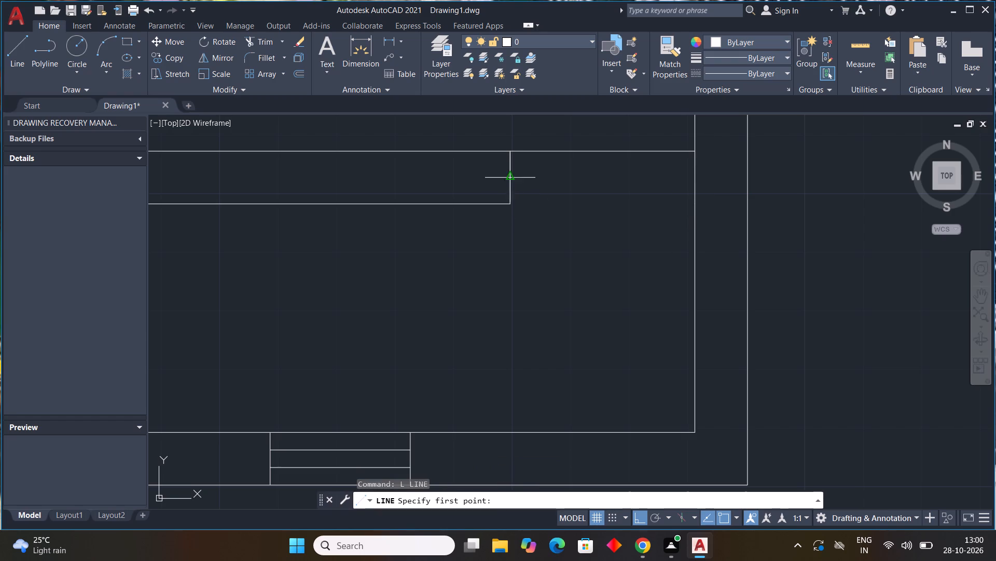
pyautogui.click(696, 172)
pyautogui.write('1"')
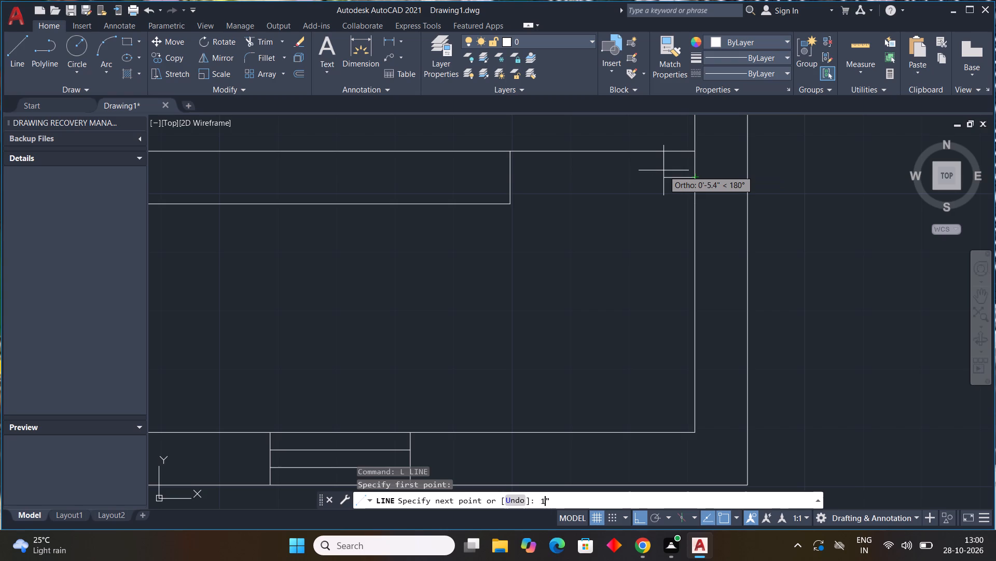
pyautogui.press('Return')
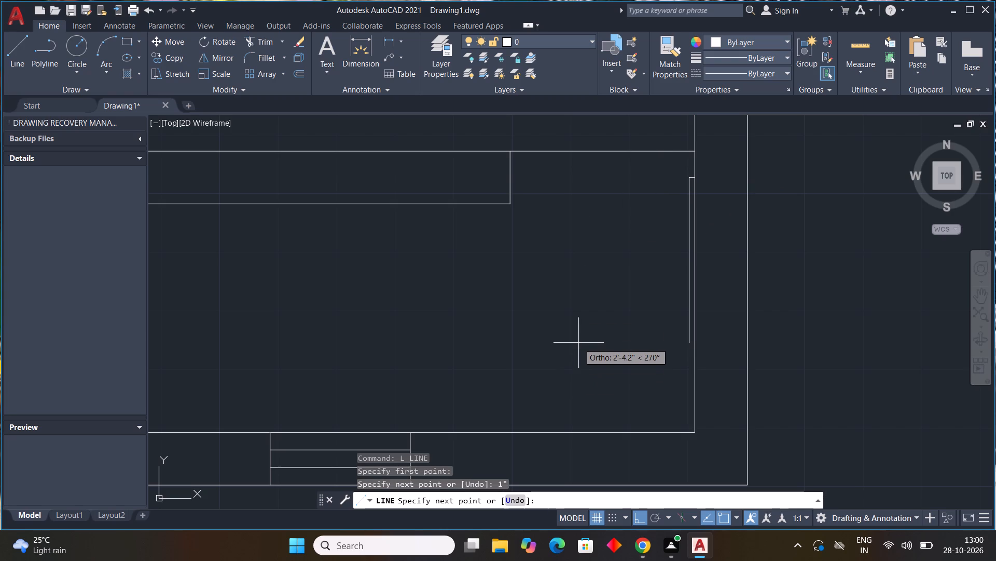
pyautogui.write("2.5'")
pyautogui.press('Return')
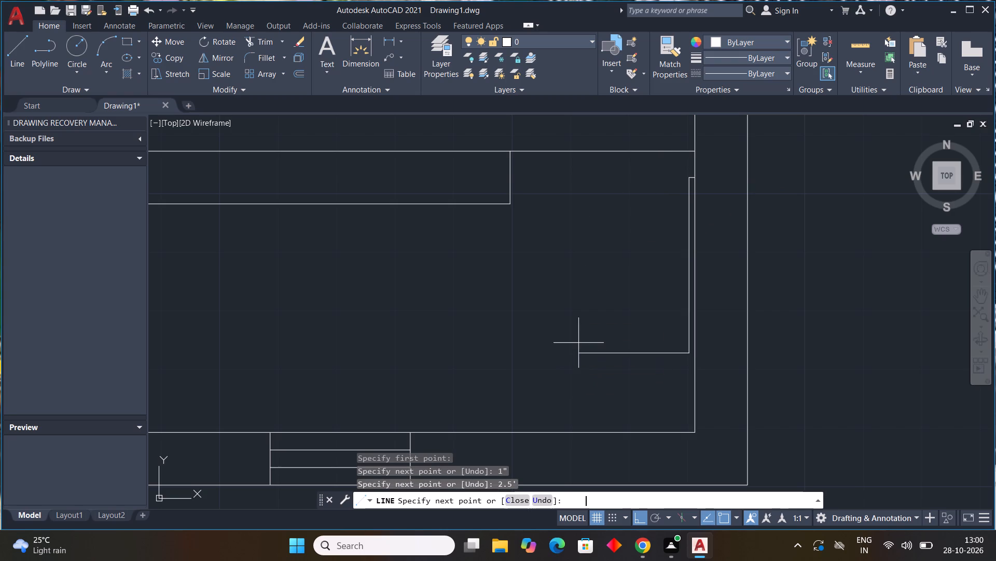
pyautogui.write('1"')
pyautogui.press('Return')
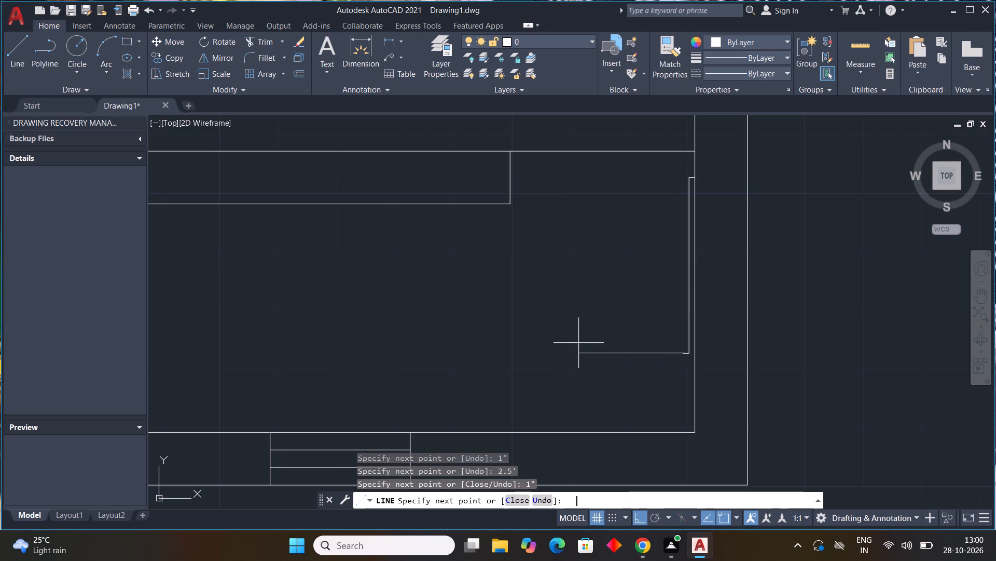
pyautogui.scroll(3, 715, 137)
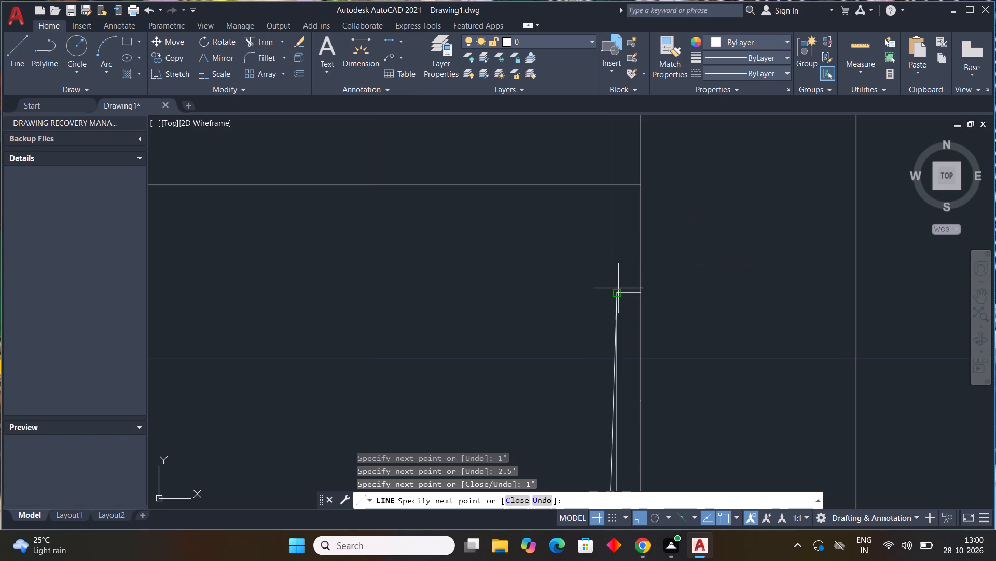
pyautogui.moveTo(595, 292); pyautogui.dragTo(602, 292)
pyautogui.click(622, 292)
pyautogui.press('Escape')
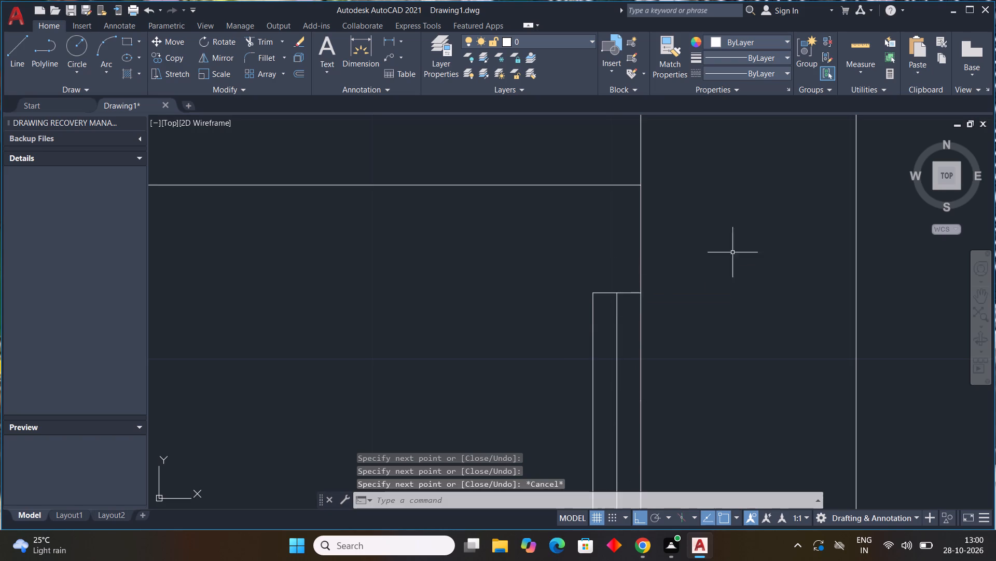
# Draw a three-point arc through both free-end corners of the vertical leaf to the midpoint of the partition end as its swing.
pyautogui.scroll(-5, 740, 249)
pyautogui.moveTo(760, 330); pyautogui.dragTo(661, 256, button='middle')
pyautogui.moveTo(646, 248); pyautogui.dragTo(624, 244, button='middle')
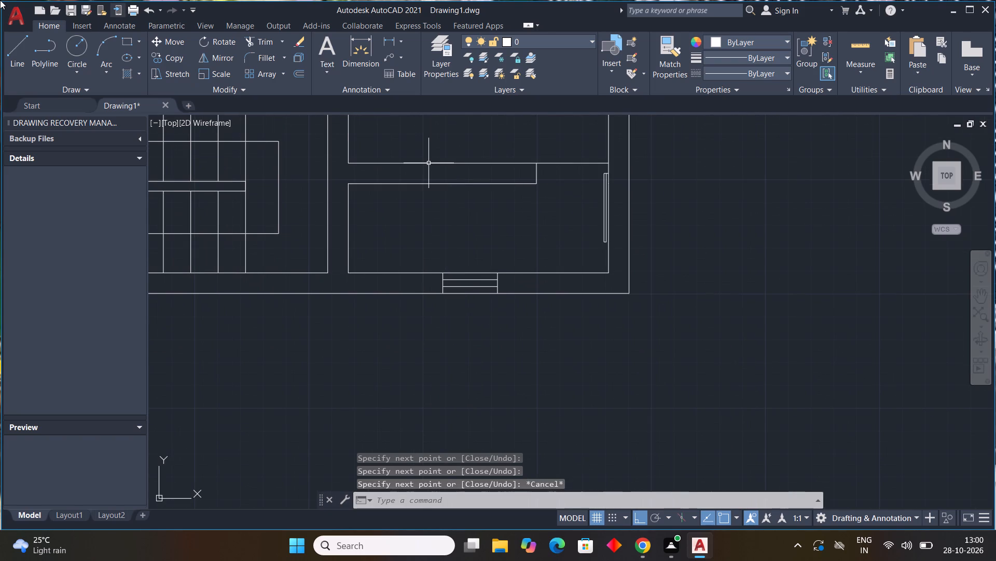
pyautogui.click(101, 76)
pyautogui.click(102, 92)
pyautogui.scroll(3, 569, 231)
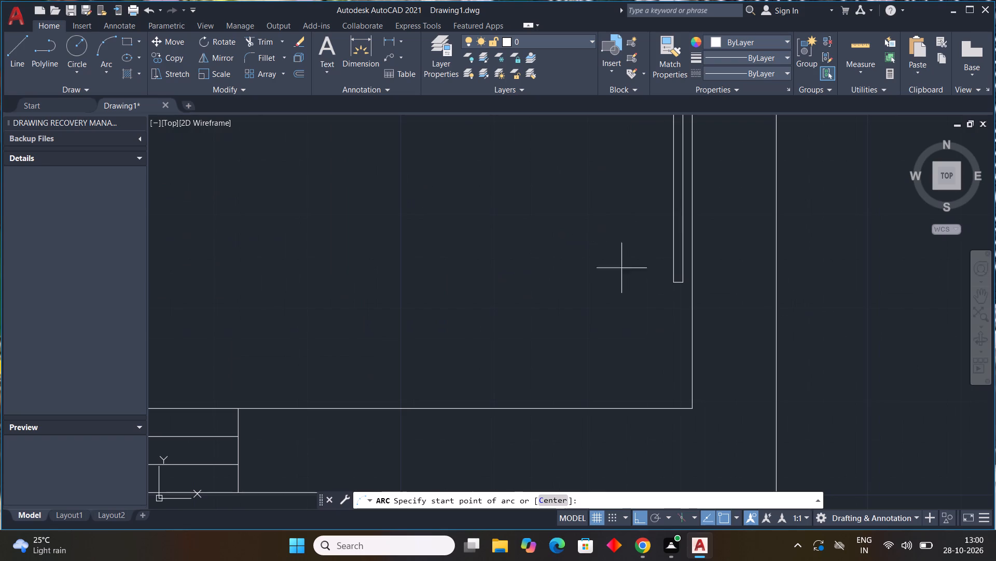
pyautogui.click(685, 282)
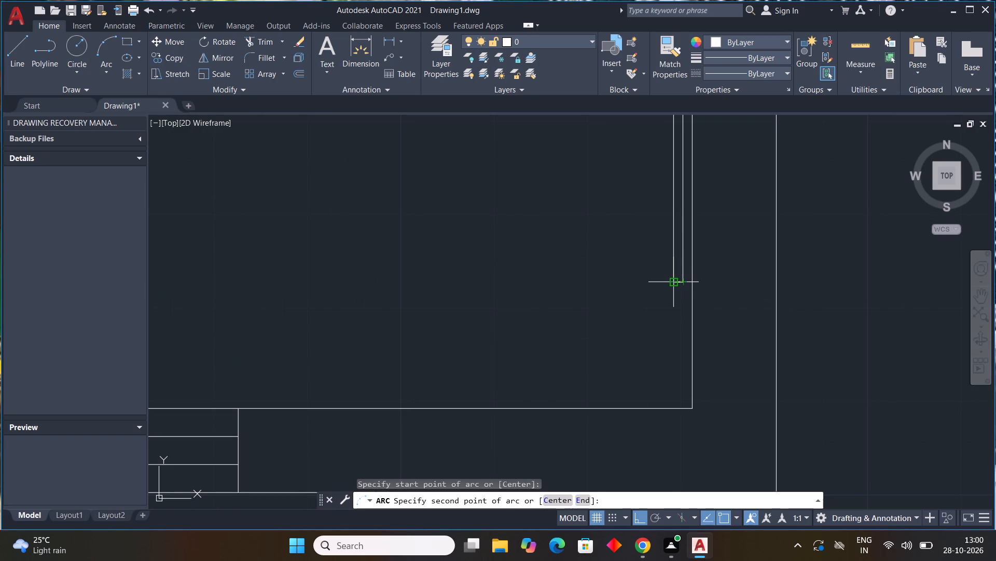
pyautogui.moveTo(672, 279); pyautogui.dragTo(668, 276)
pyautogui.scroll(-3, 378, 196)
pyautogui.moveTo(380, 197); pyautogui.dragTo(490, 301, button='middle')
pyautogui.moveTo(494, 298); pyautogui.dragTo(499, 293, button='middle')
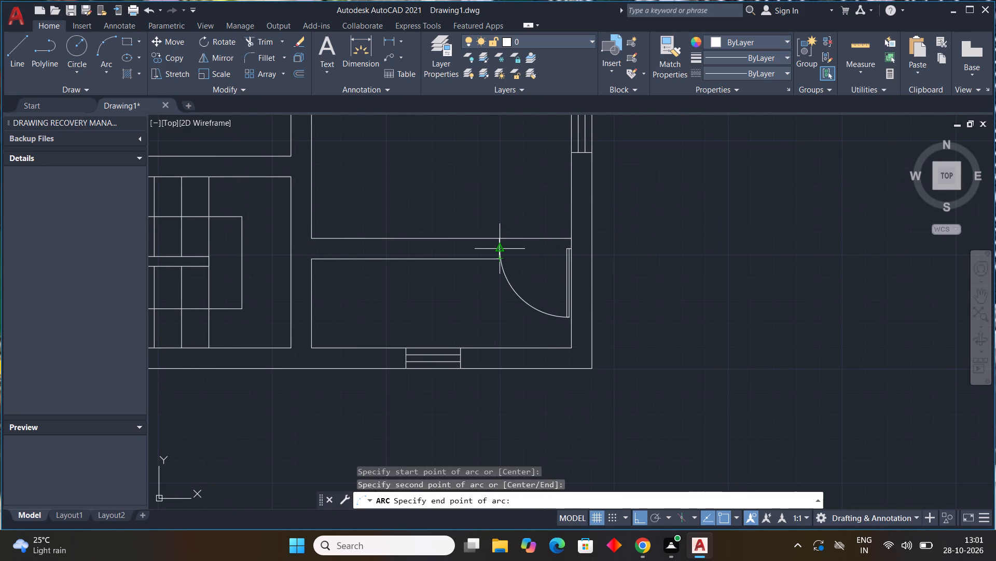
pyautogui.click(503, 246)
pyautogui.scroll(-3, 740, 265)
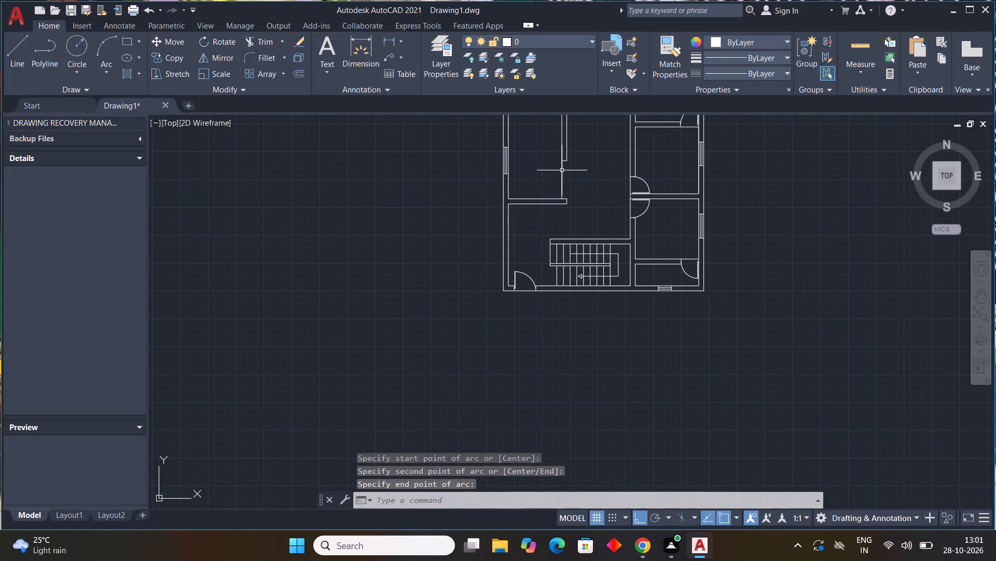
pyautogui.moveTo(563, 170); pyautogui.dragTo(563, 247, button='middle')
pyautogui.press('Escape')
pyautogui.press('Escape')
pyautogui.press('Escape')
pyautogui.press('Escape')
pyautogui.press('Escape')
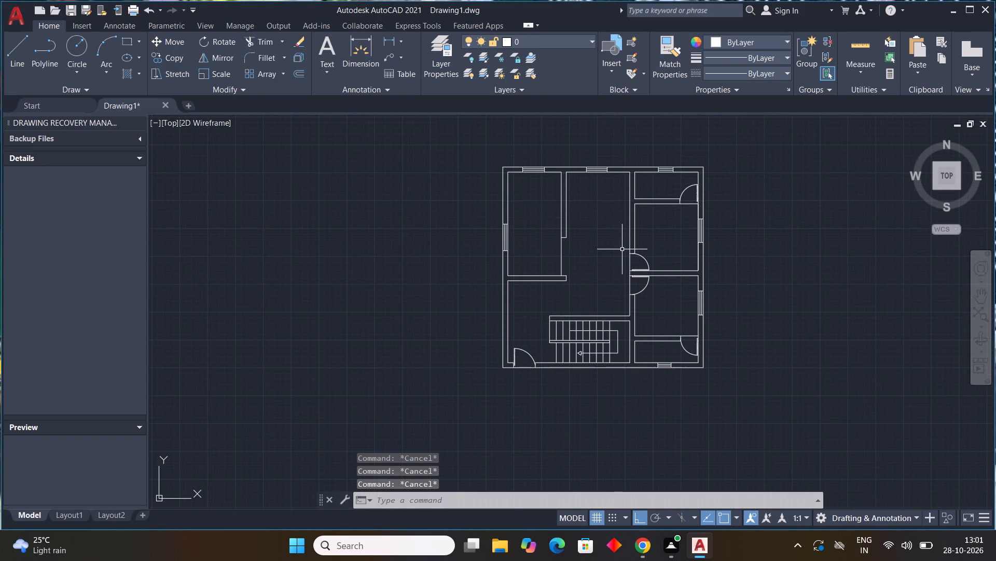
pyautogui.press('Escape')
pyautogui.press('Escape')
pyautogui.press('Escape')
# Draw a horizontal line across the upper-left room, from the outer wall's inner face above its side window to the vertical partition.
pyautogui.press('l')
pyautogui.press('space')
pyautogui.scroll(3, 523, 193)
pyautogui.scroll(-1, 460, 178)
pyautogui.moveTo(460, 178); pyautogui.dragTo(424, 234, button='middle')
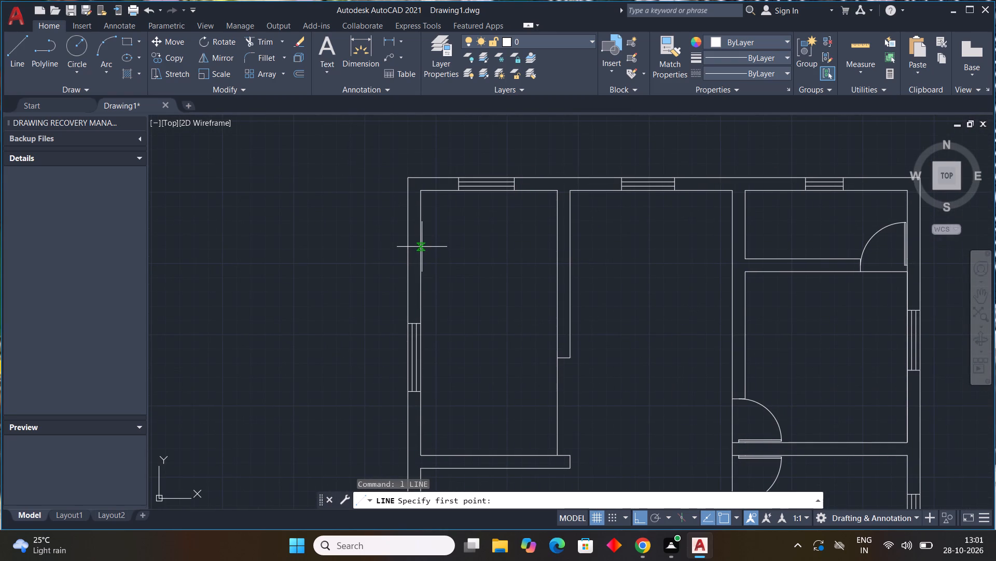
pyautogui.click(422, 247)
pyautogui.click(556, 245)
pyautogui.press('Escape')
pyautogui.press('Escape')
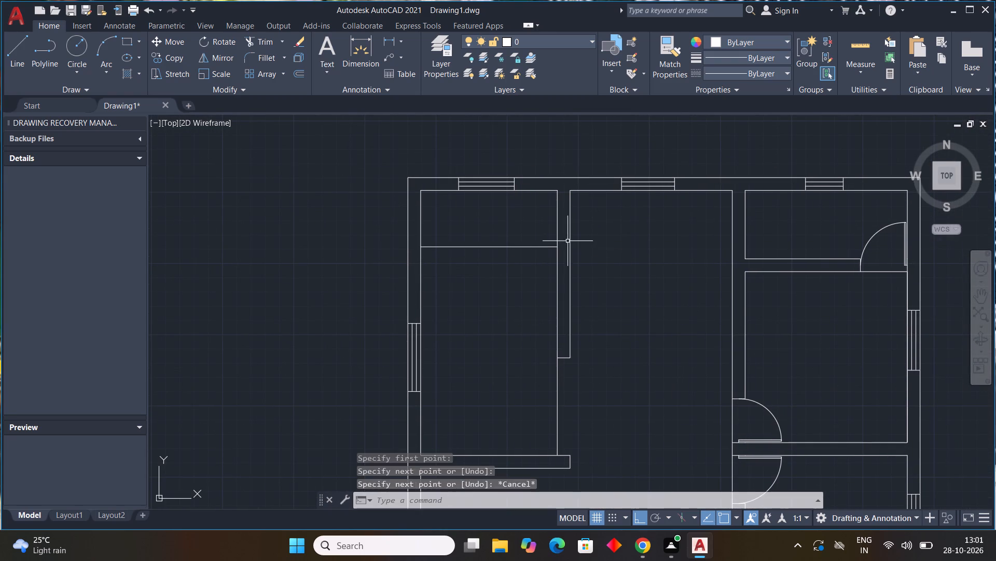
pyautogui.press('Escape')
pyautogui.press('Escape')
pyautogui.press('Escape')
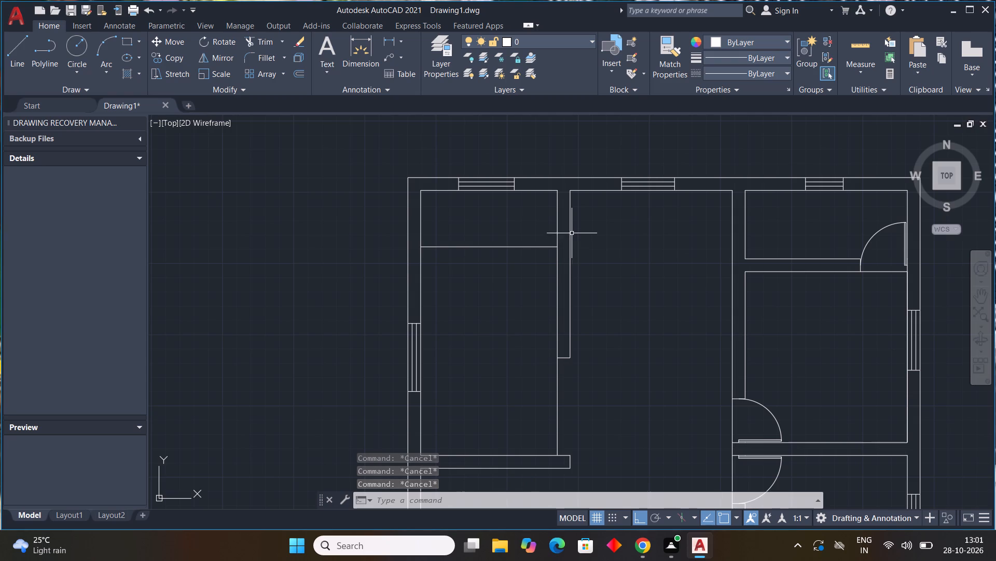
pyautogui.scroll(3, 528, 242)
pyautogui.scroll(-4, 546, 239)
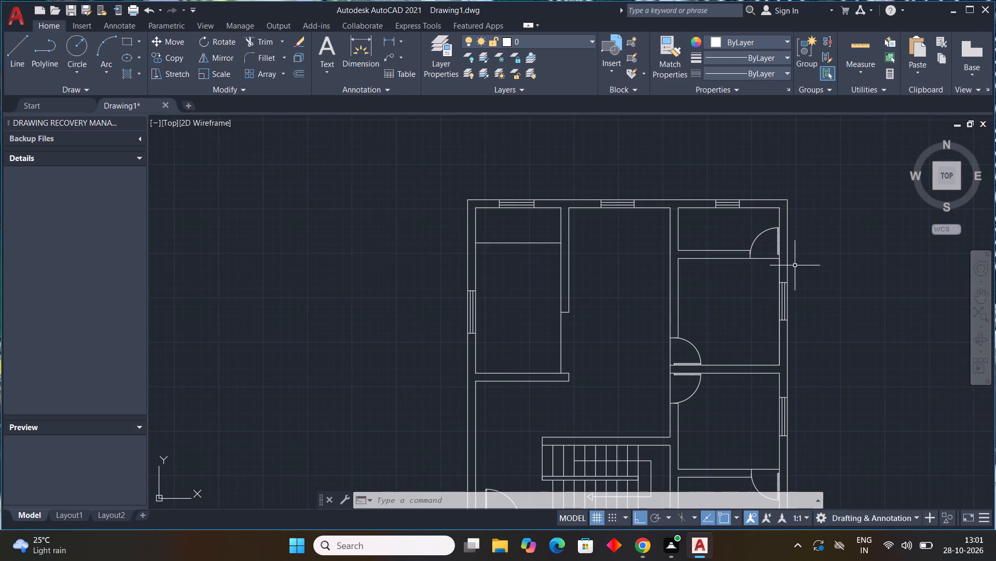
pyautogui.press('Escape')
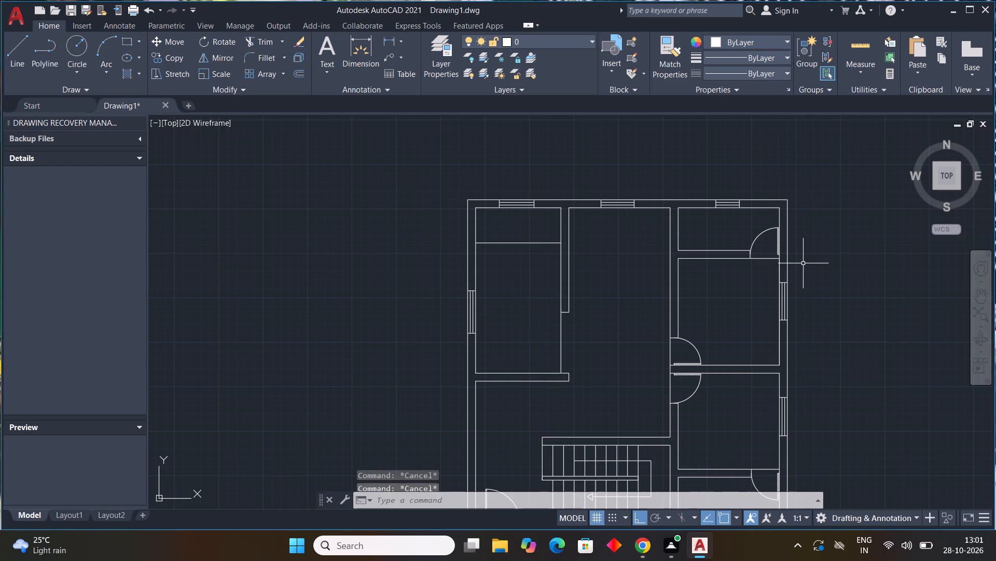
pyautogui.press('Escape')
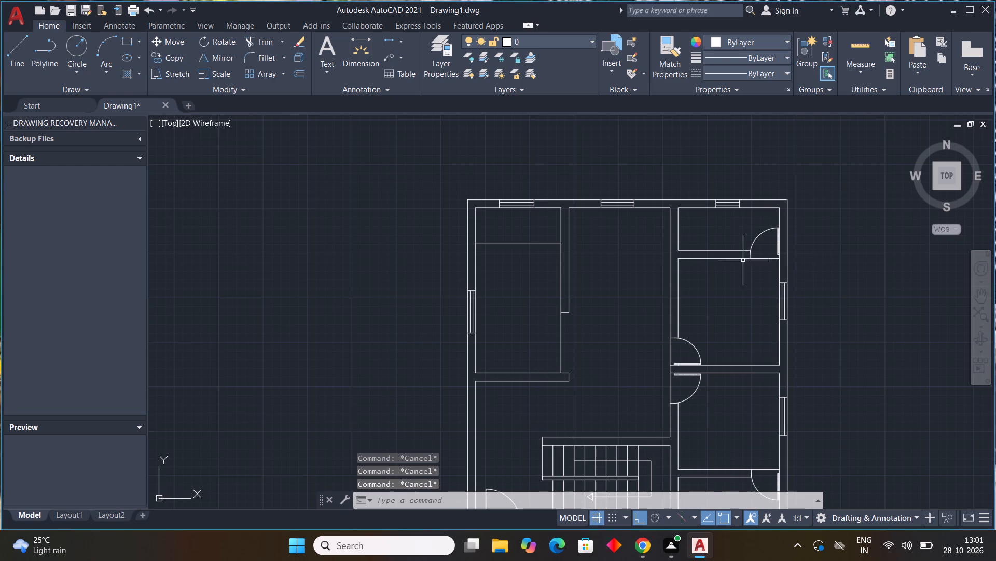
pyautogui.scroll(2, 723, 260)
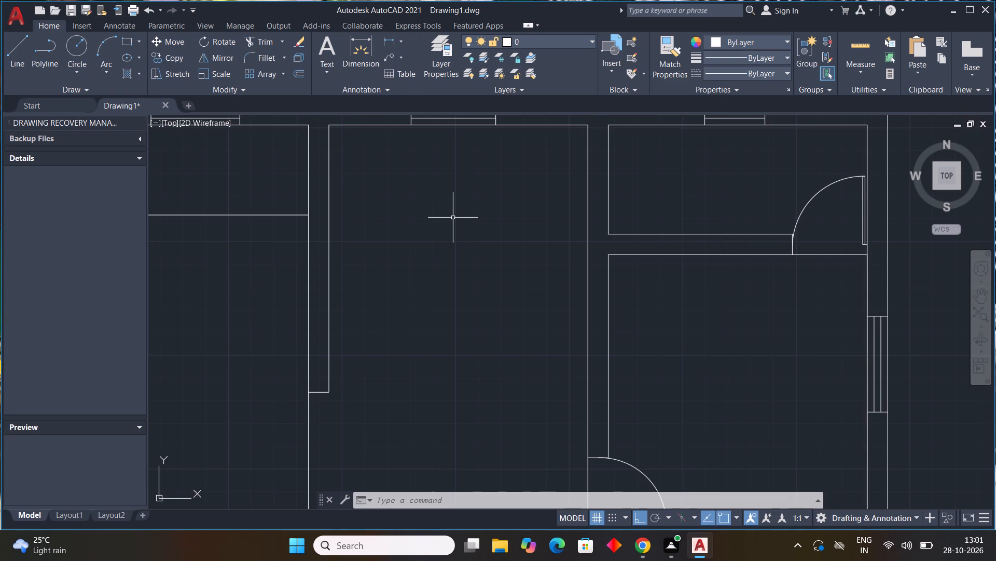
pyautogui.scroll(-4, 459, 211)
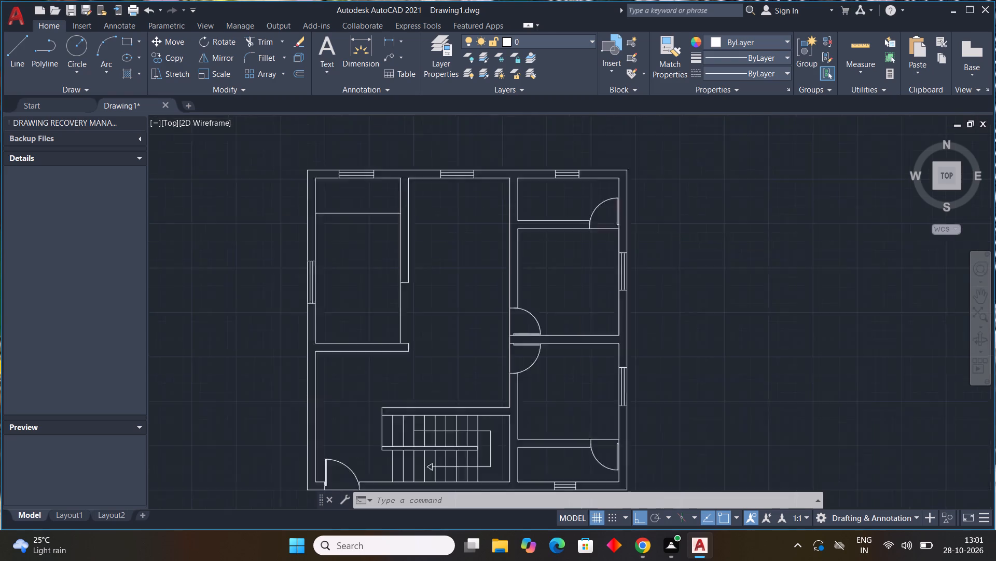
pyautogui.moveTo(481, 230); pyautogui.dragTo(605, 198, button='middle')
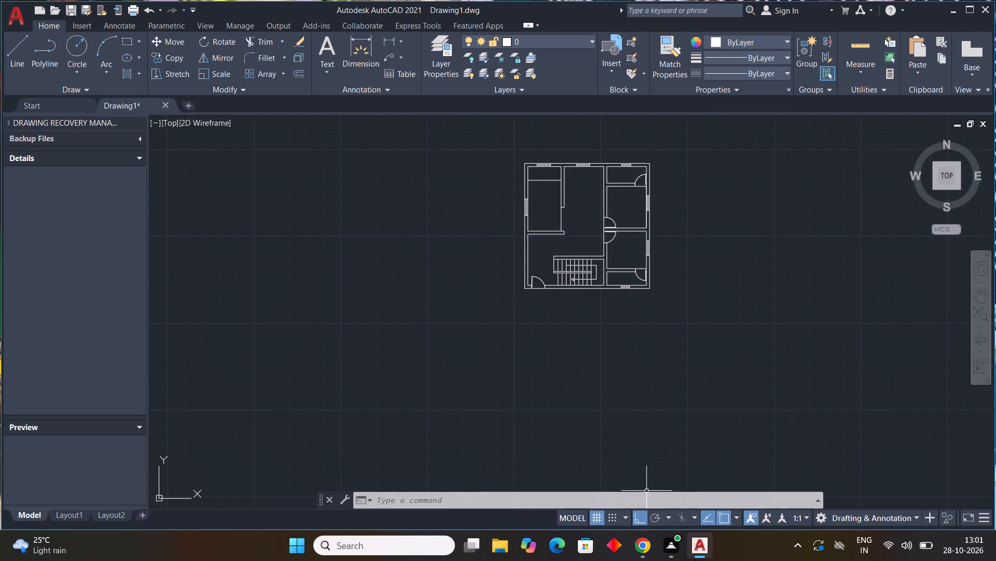
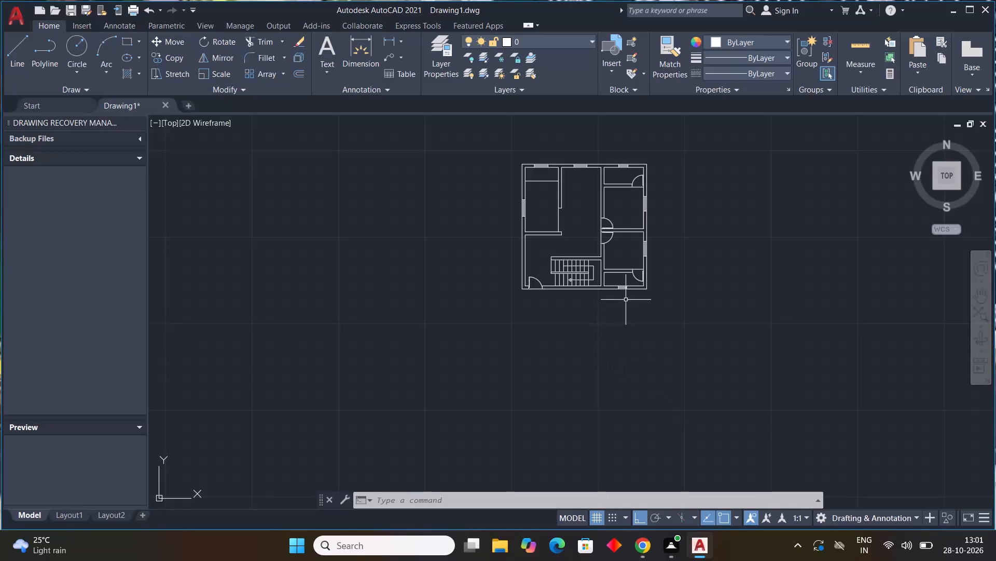
# Insert the Bed - Queen block from the Home - Space Planner DesignCenter library at scale 1, outside the plan's right wall.
pyautogui.scroll(-4, 626, 300)
pyautogui.scroll(5, 622, 295)
pyautogui.scroll(3, 596, 230)
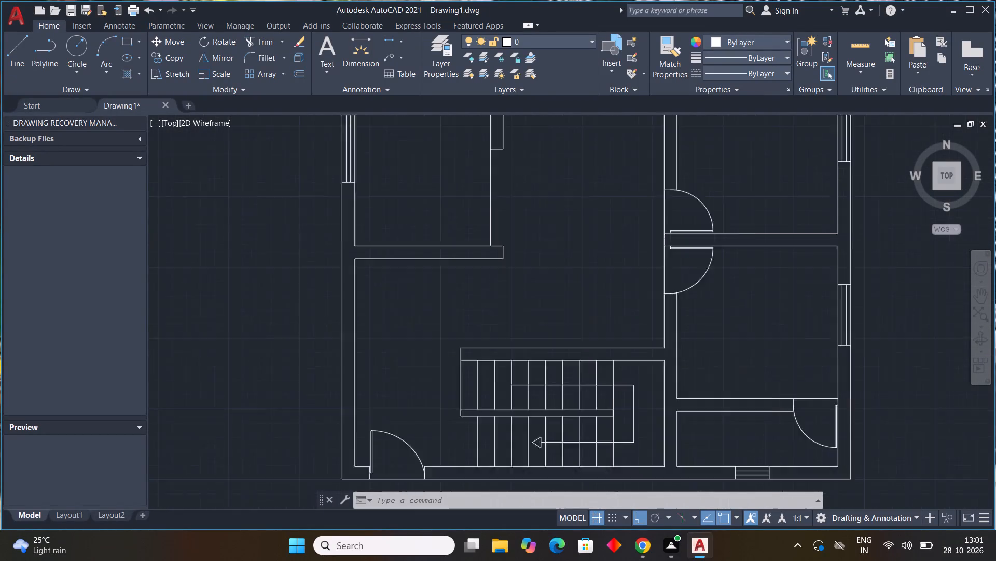
pyautogui.scroll(1, 596, 230)
pyautogui.scroll(-2, 536, 209)
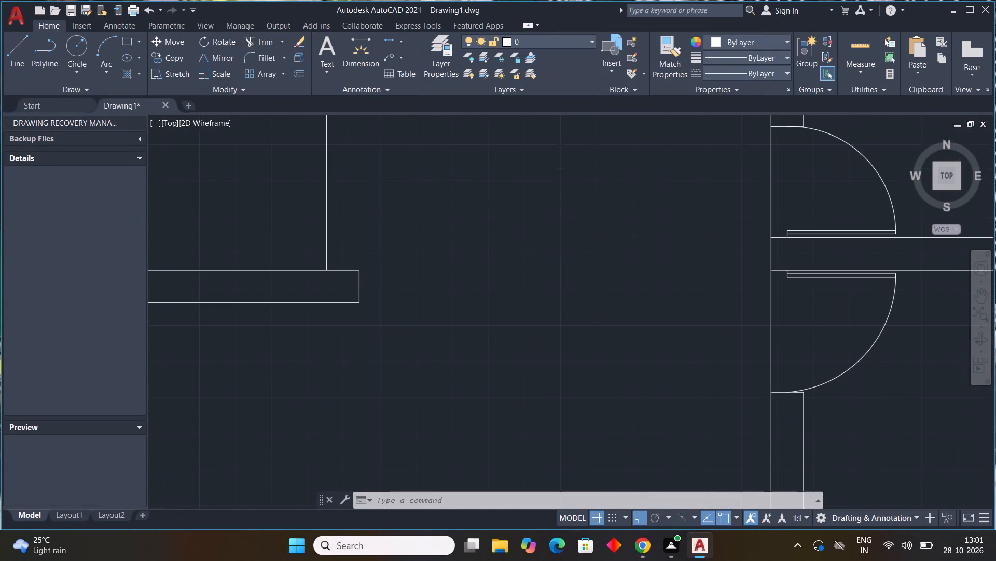
pyautogui.scroll(-2, 536, 209)
pyautogui.moveTo(539, 210); pyautogui.dragTo(582, 284, button='middle')
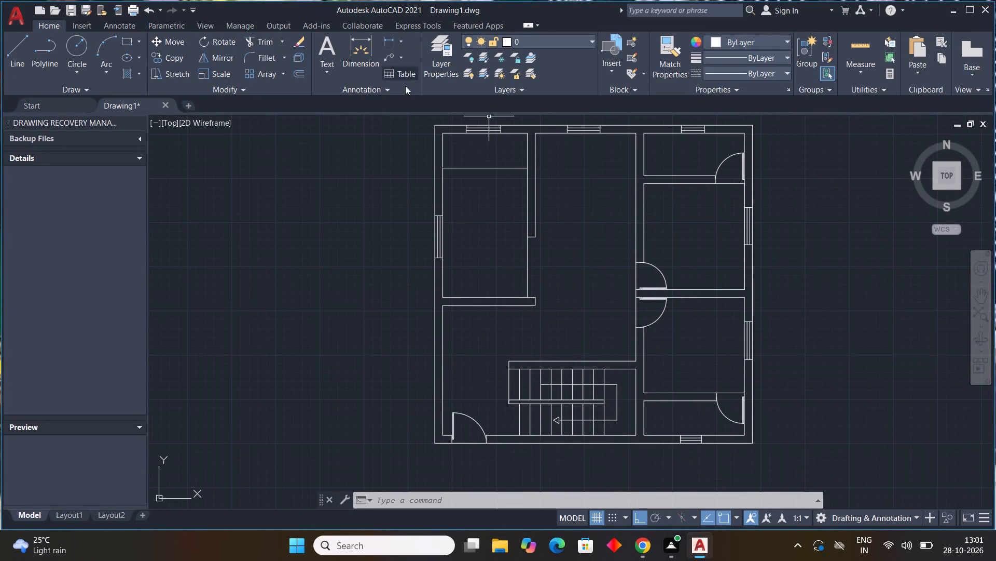
pyautogui.hotkey('ctrl', '2')
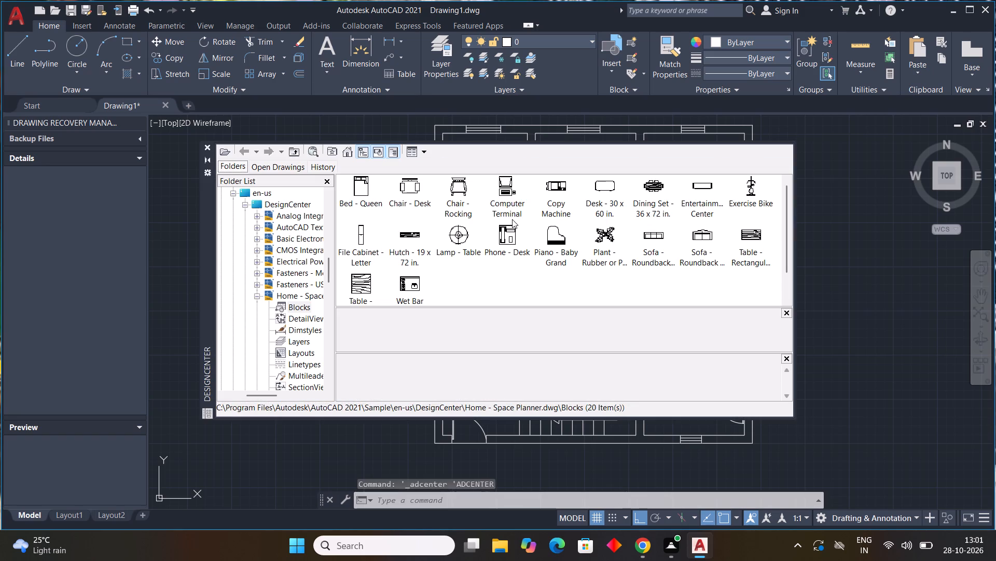
pyautogui.doubleClick(351, 189)
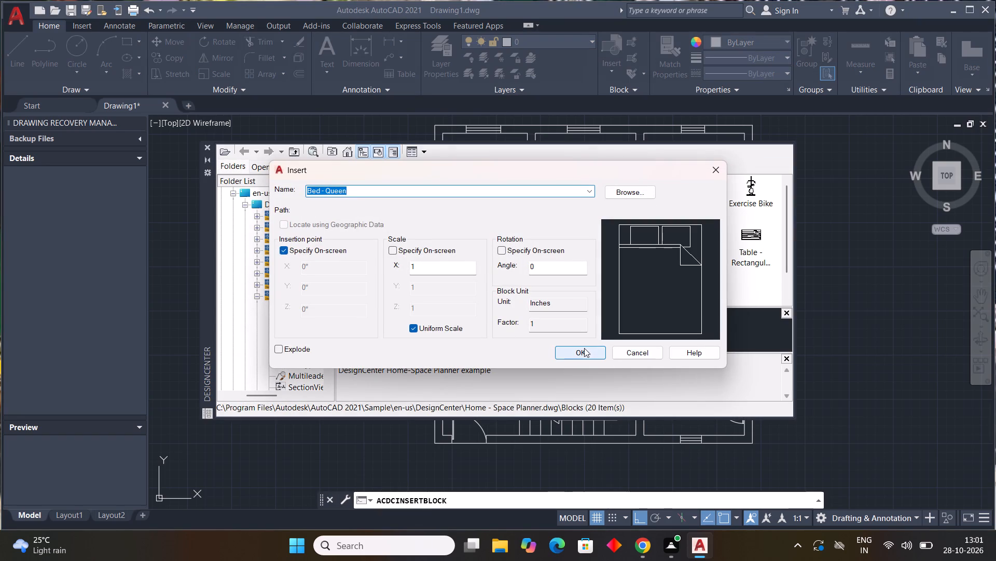
pyautogui.click(579, 356)
pyautogui.click(837, 300)
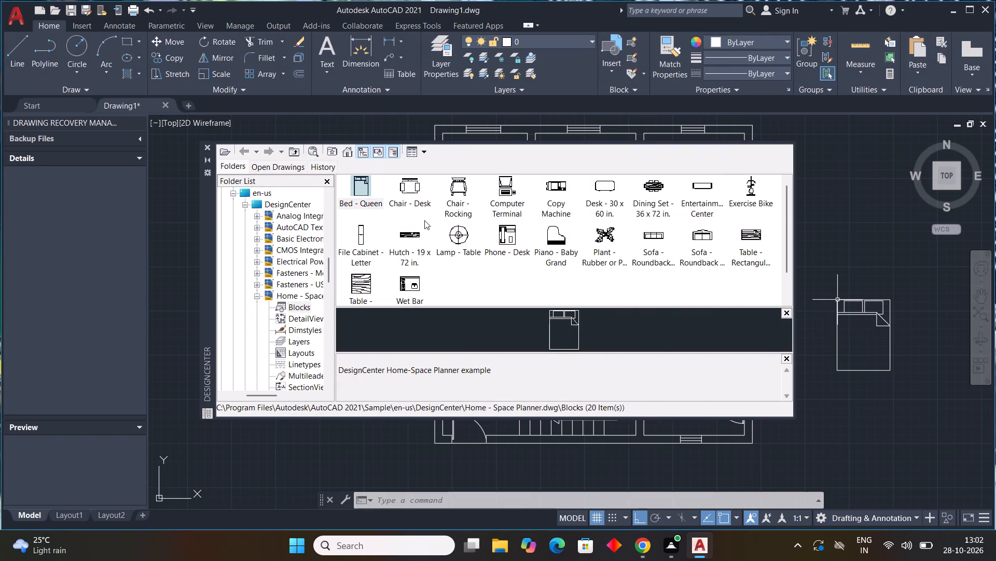
# Insert the Dining Set - 36 x 72 in. block at scale 1, outside the plan above the bed.
pyautogui.doubleClick(655, 189)
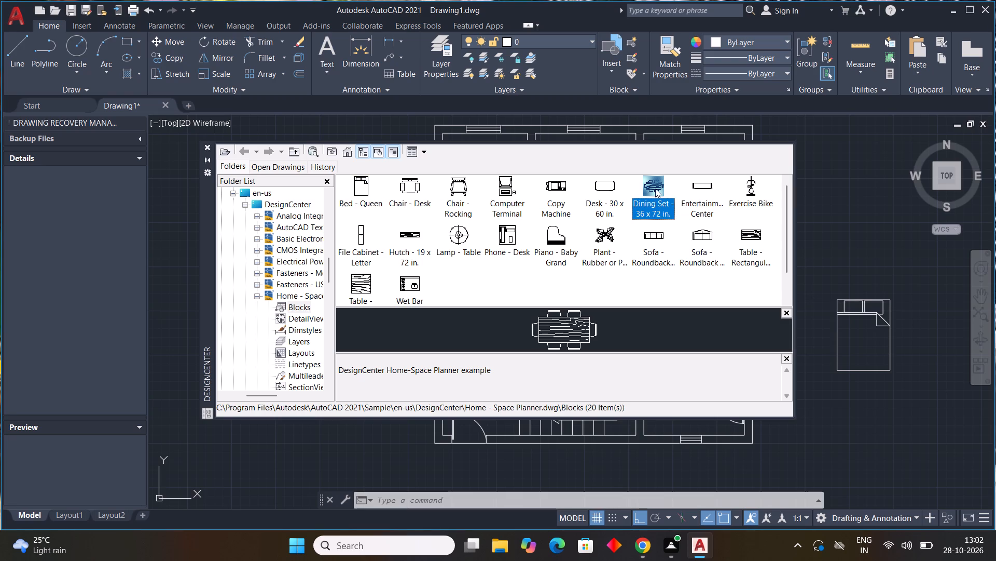
pyautogui.click(563, 354)
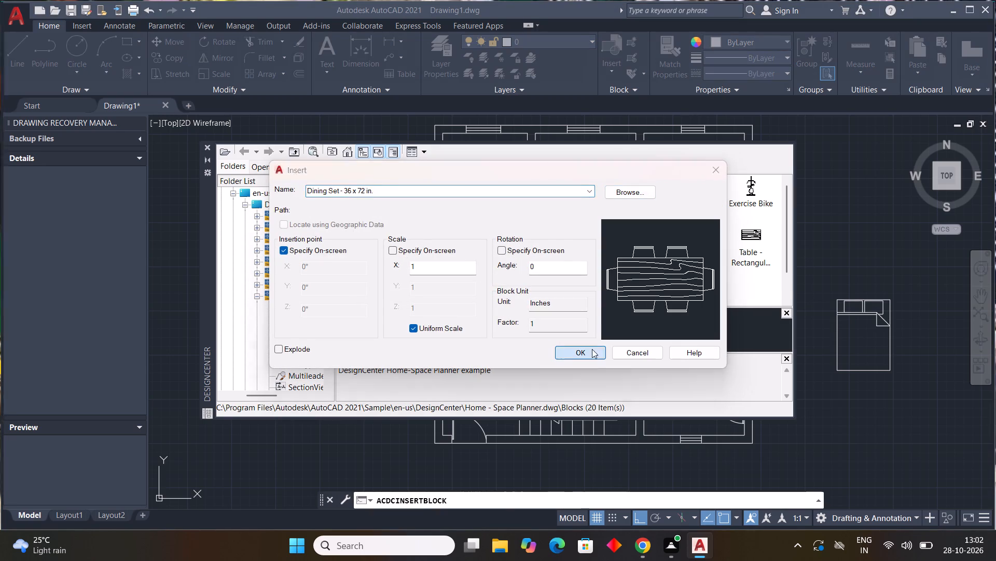
pyautogui.click(843, 188)
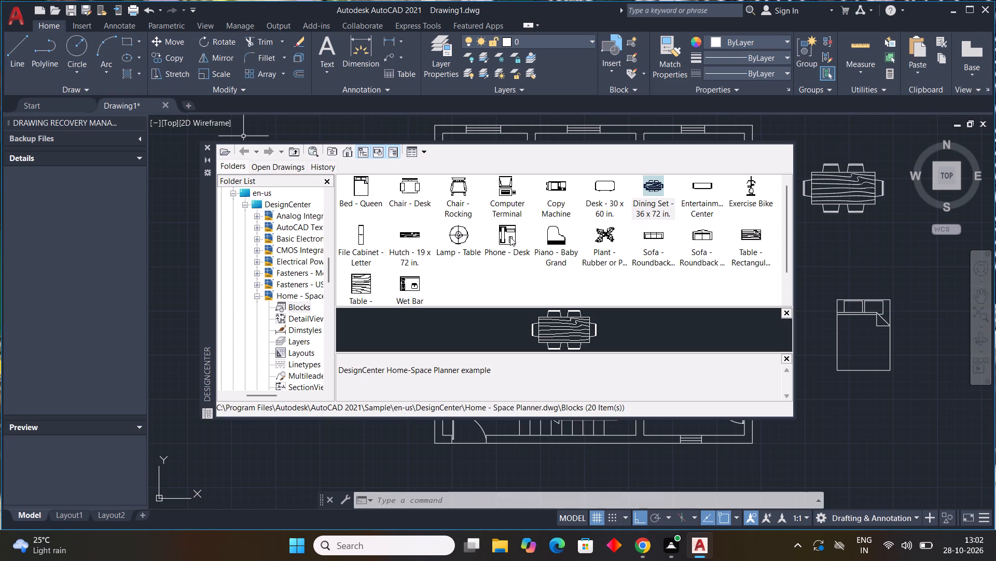
# Insert the Sofa - Roundback 7 ft block at scale 1, outside the plan below the bed.
pyautogui.tripleClick(655, 237)
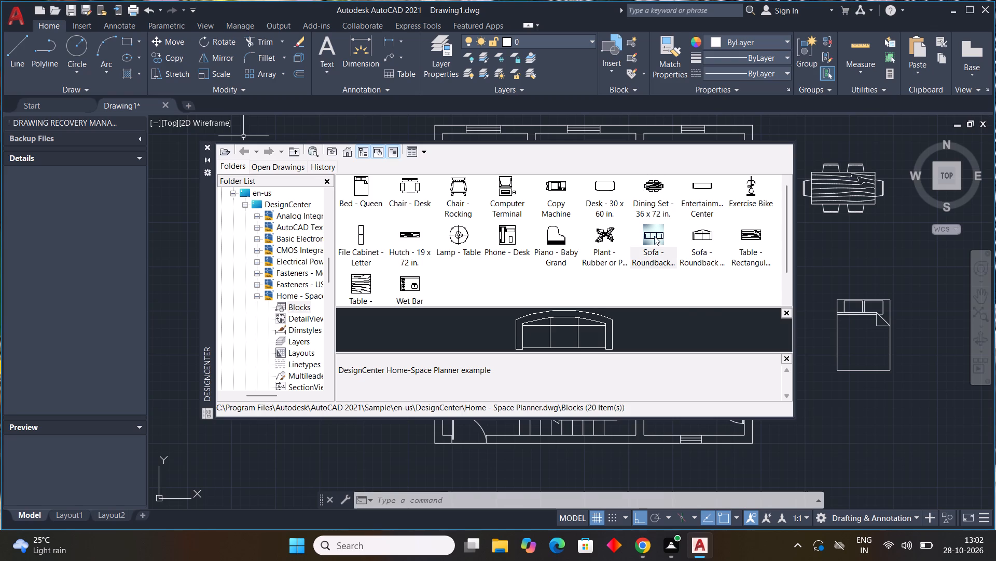
pyautogui.click(580, 345)
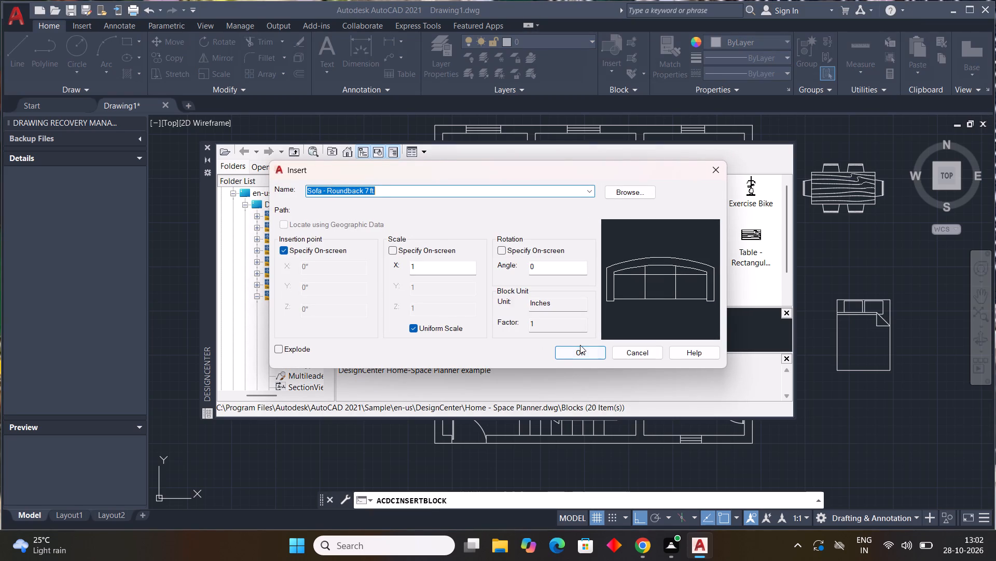
pyautogui.click(585, 347)
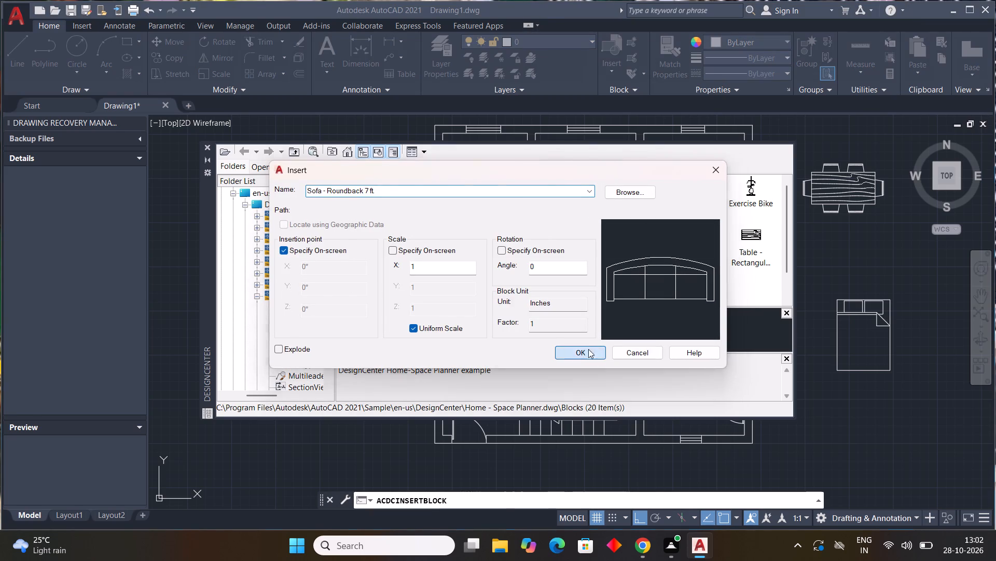
pyautogui.click(866, 424)
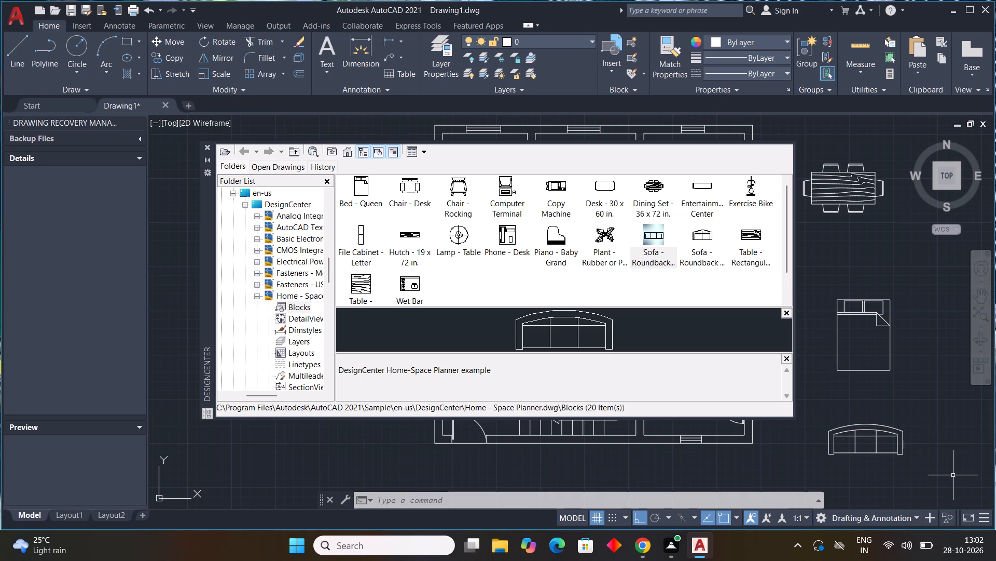
pyautogui.press('Escape')
pyautogui.press('Escape')
pyautogui.press('Escape')
pyautogui.press('Escape')
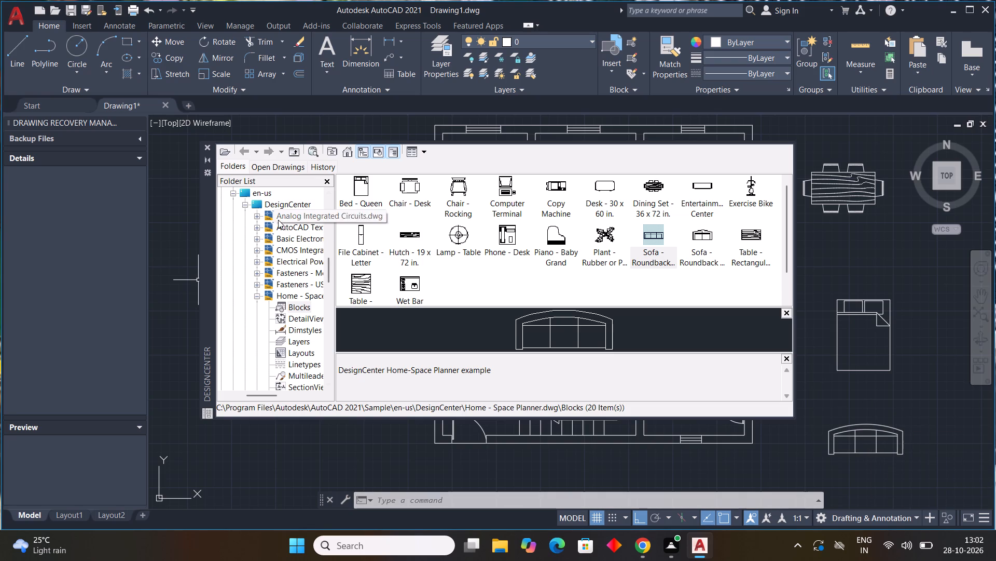
# Insert the Toilet - top block from the House Designer.dwg library at scale 1, to the right of the bed.
pyautogui.scroll(-2, 274, 343)
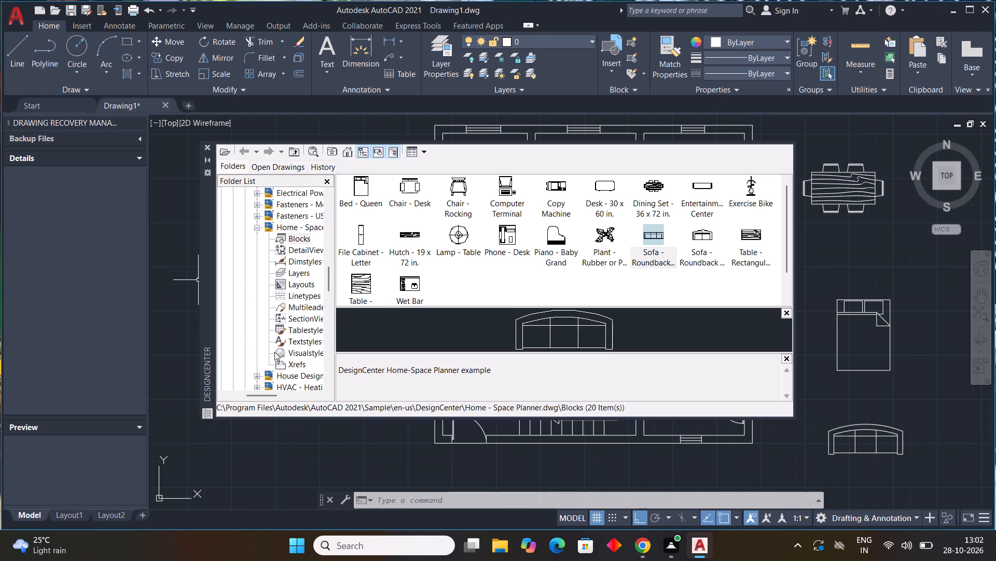
pyautogui.scroll(-2, 278, 359)
pyautogui.click(293, 310)
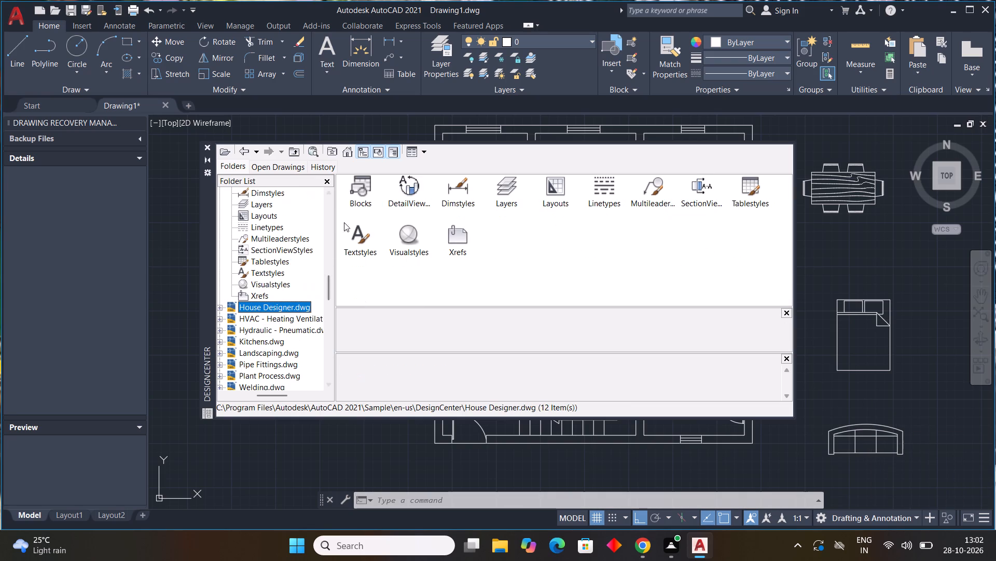
pyautogui.doubleClick(361, 188)
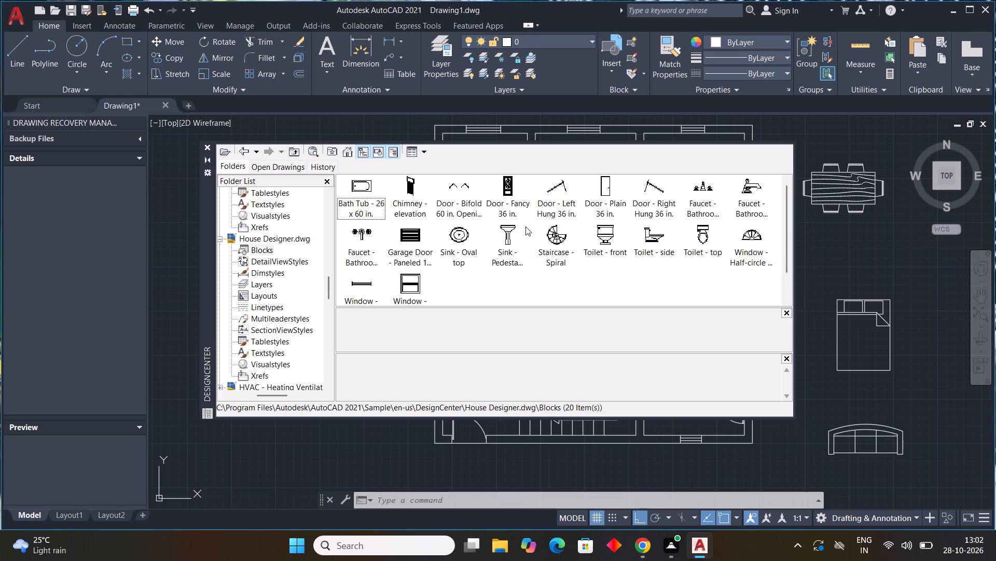
pyautogui.tripleClick(704, 236)
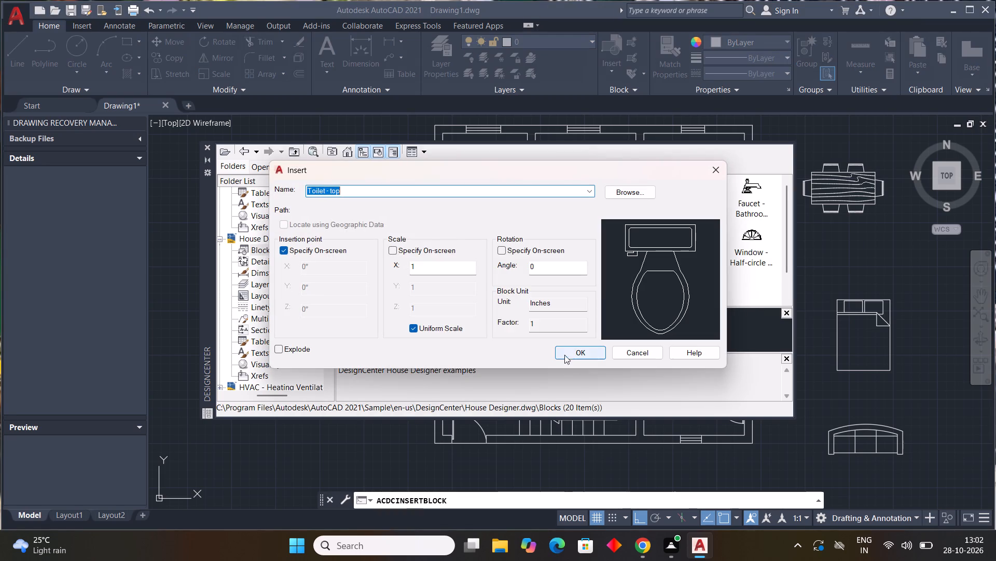
pyautogui.click(567, 352)
pyautogui.click(934, 285)
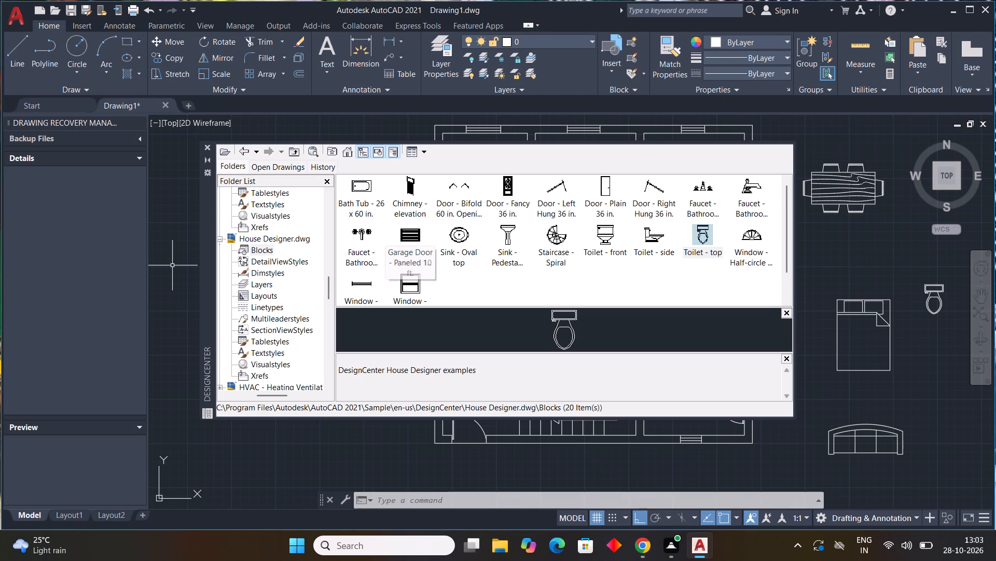
# Insert the Range-Oven - 30 in top block from the Kitchens.dwg library at scale 1, above the dining set.
pyautogui.scroll(-1, 157, 251)
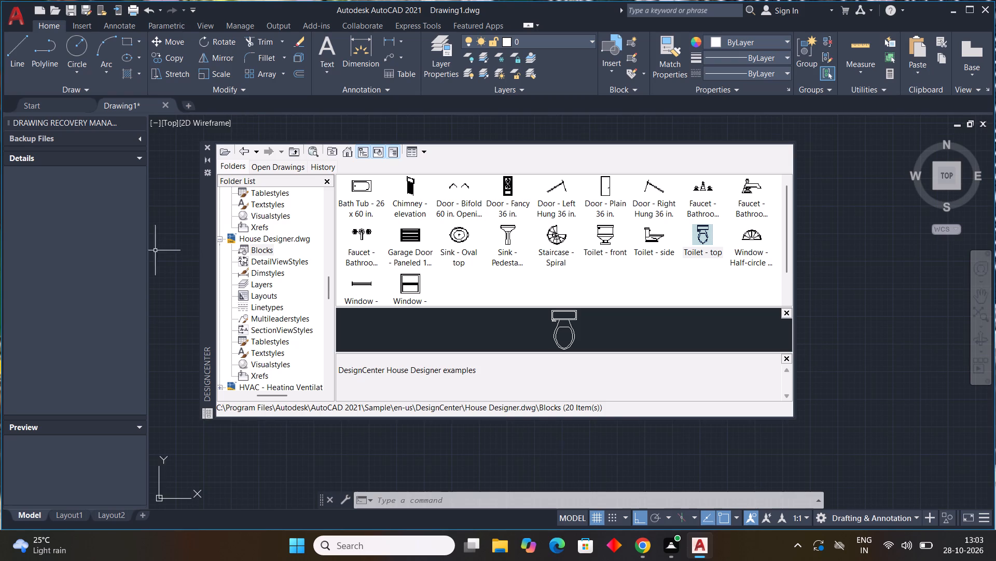
pyautogui.scroll(3, 849, 316)
pyautogui.scroll(-3, 849, 316)
pyautogui.moveTo(849, 318); pyautogui.dragTo(889, 335, button='middle')
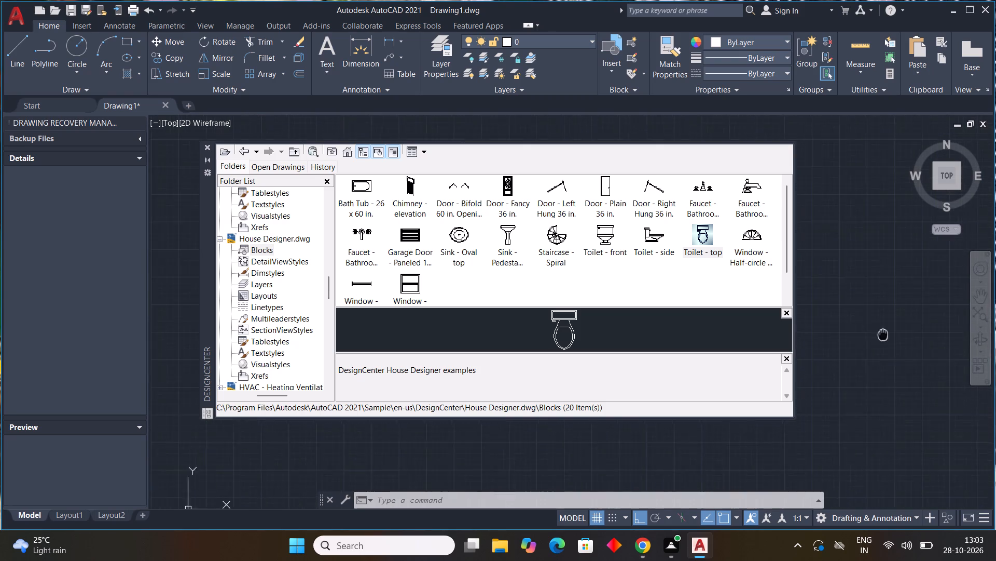
pyautogui.moveTo(889, 335); pyautogui.dragTo(982, 344, button='middle')
pyautogui.moveTo(831, 378); pyautogui.dragTo(995, 388, button='middle')
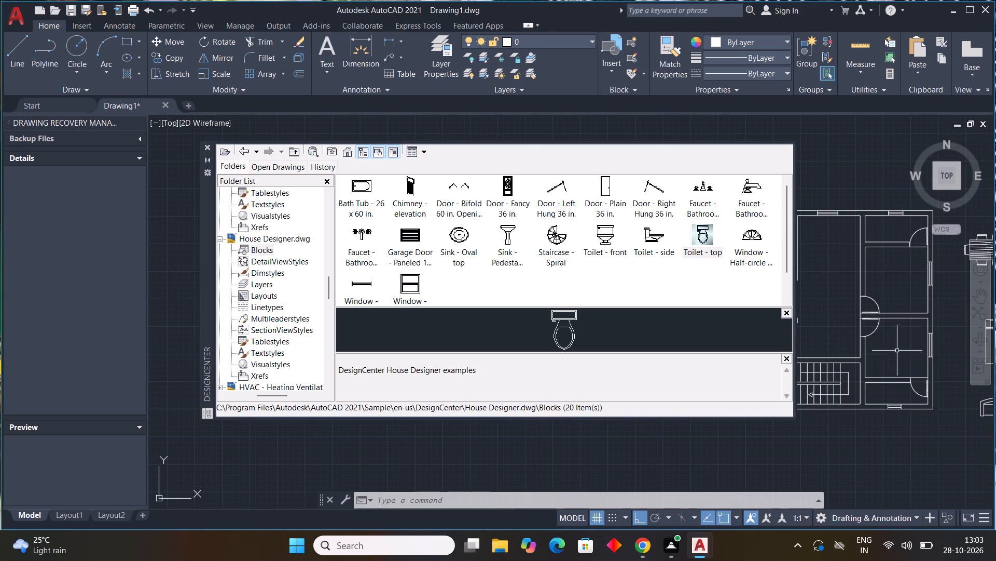
pyautogui.moveTo(897, 350); pyautogui.dragTo(739, 354, button='middle')
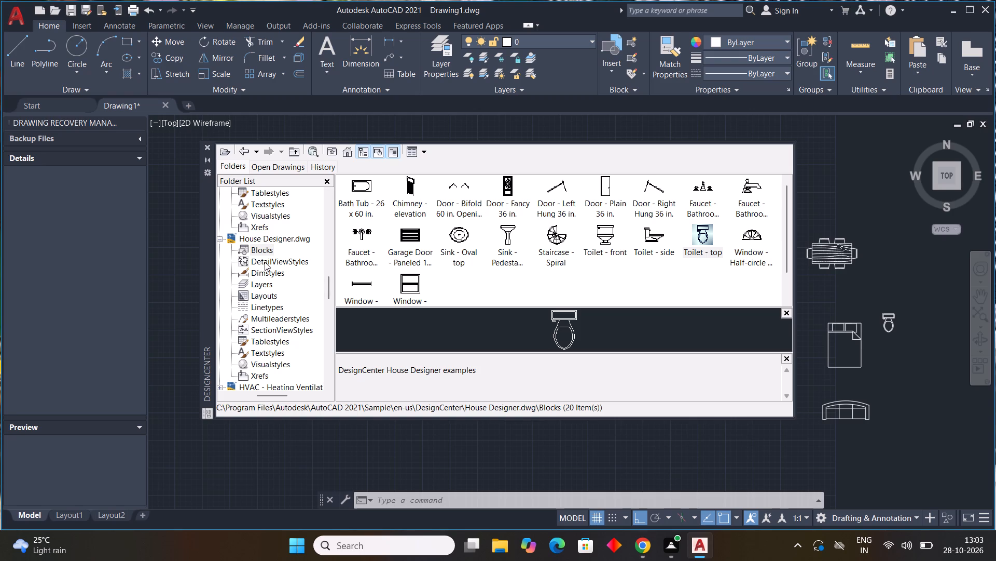
pyautogui.scroll(-2, 254, 266)
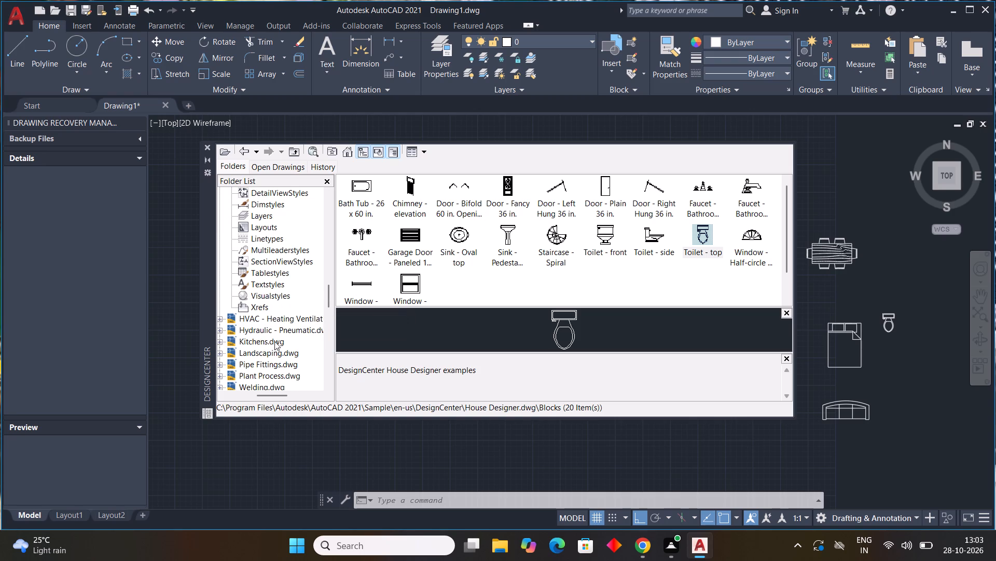
pyautogui.scroll(-1, 272, 331)
pyautogui.click(267, 305)
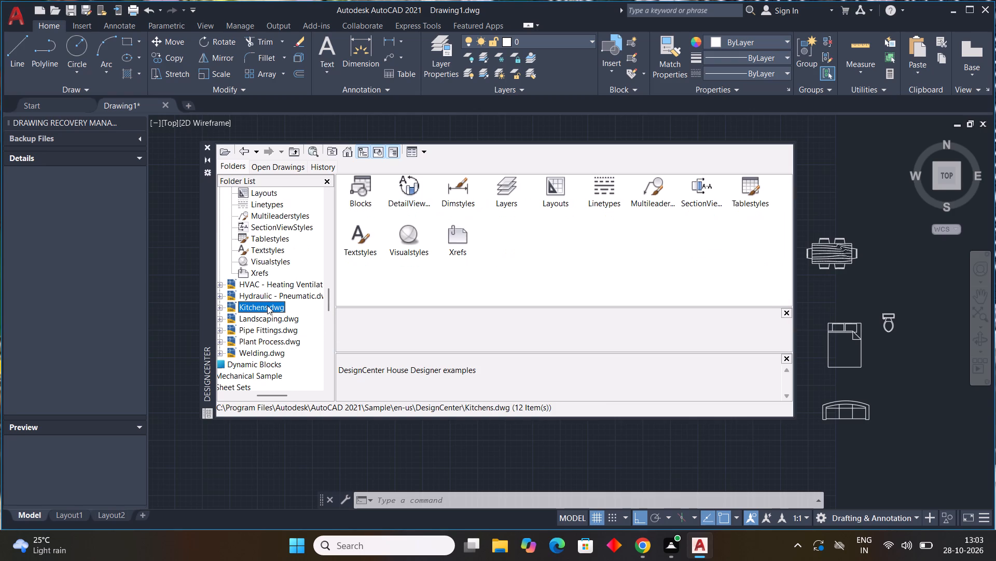
pyautogui.doubleClick(360, 186)
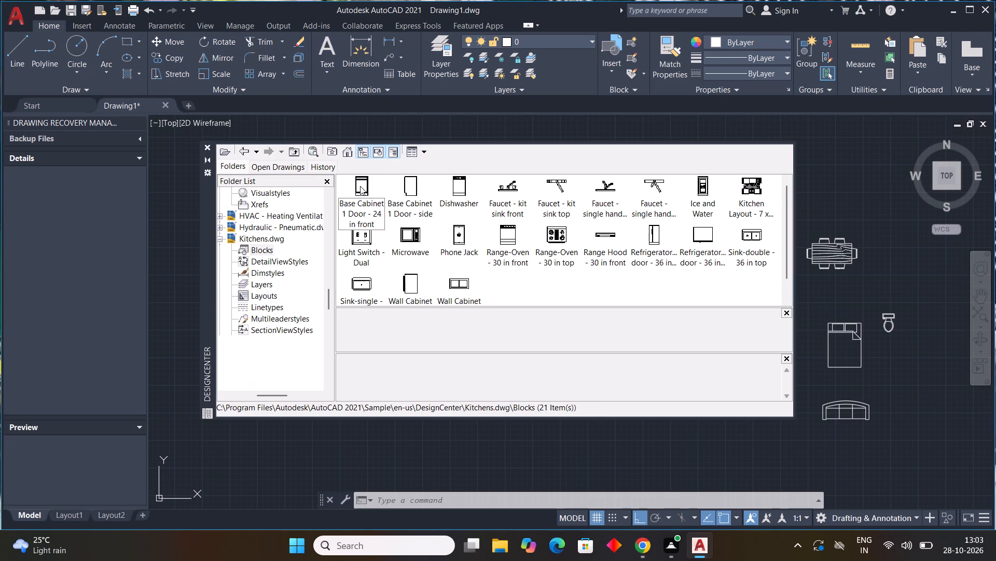
pyautogui.doubleClick(555, 234)
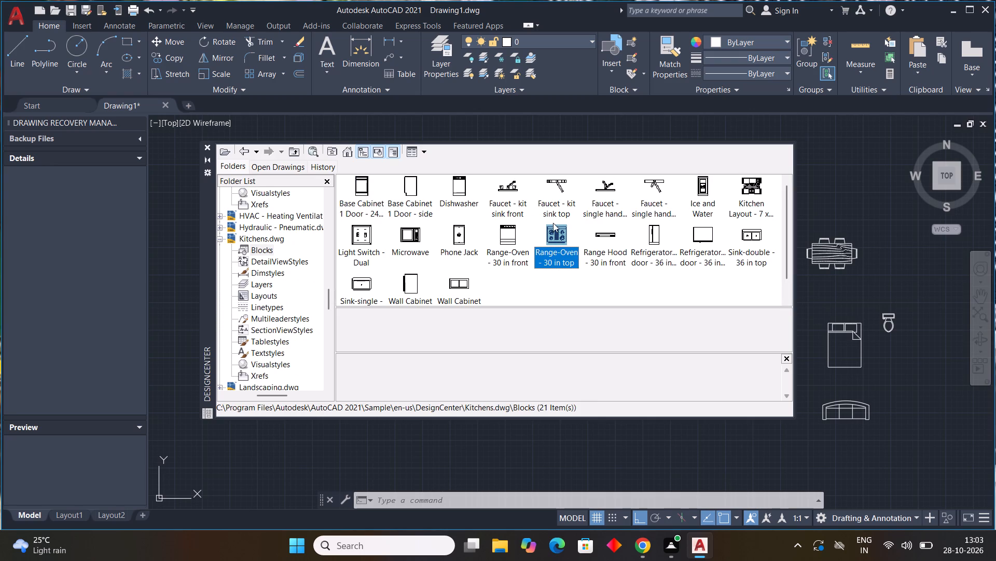
pyautogui.doubleClick(554, 238)
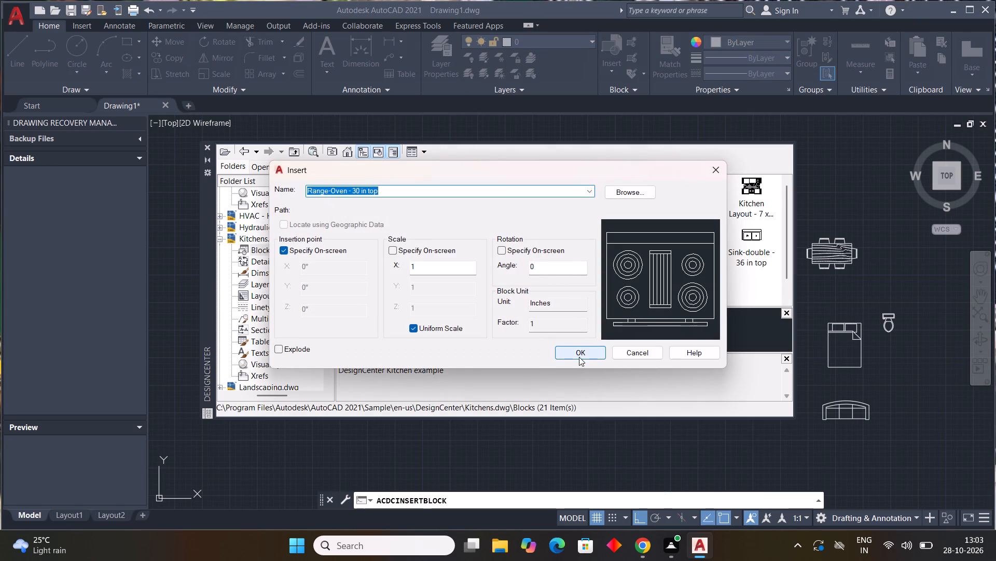
pyautogui.click(579, 348)
pyautogui.click(827, 163)
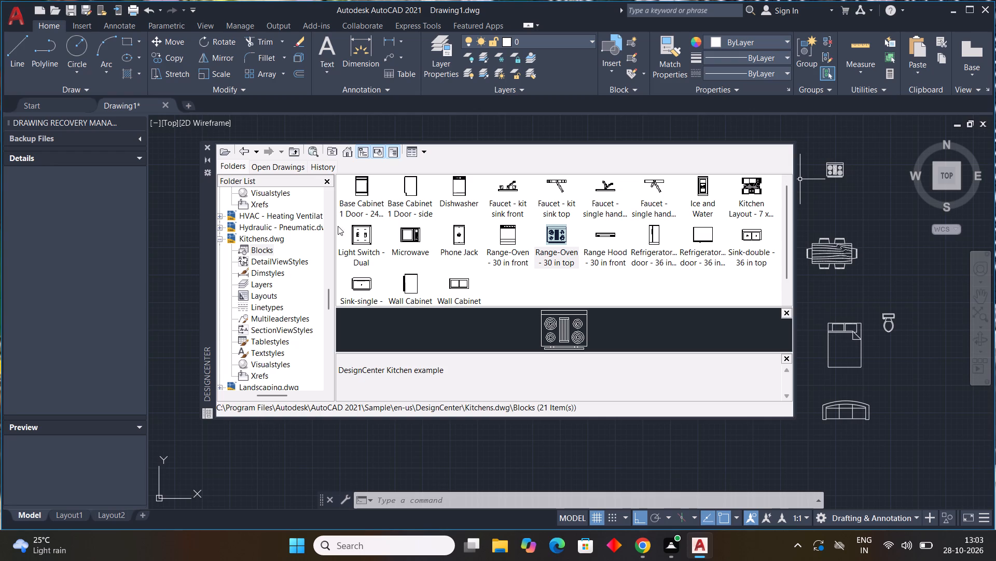
# Insert the Sink-single - 30 in top block at scale 1 to the right of the dining set, and close DesignCenter.
pyautogui.doubleClick(366, 284)
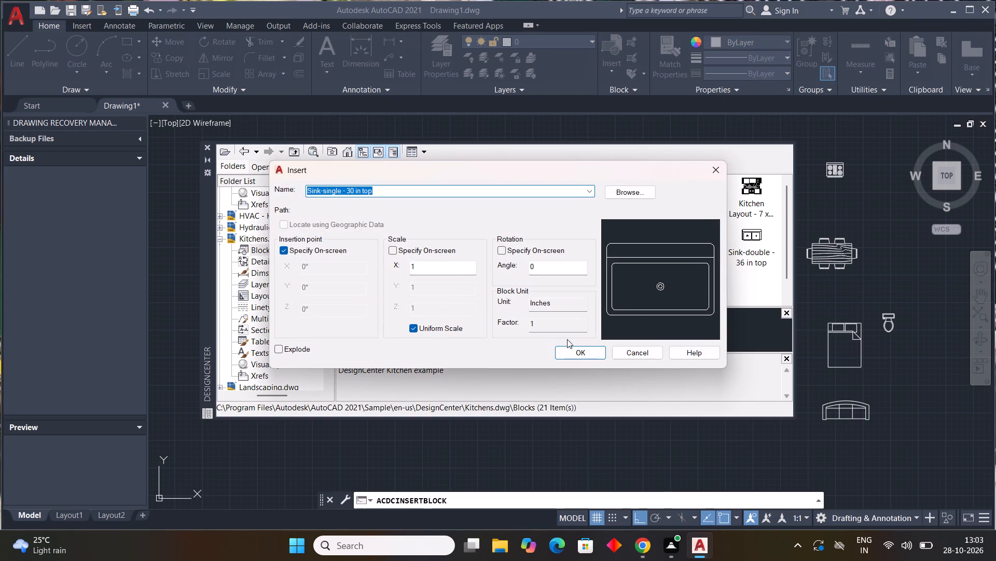
pyautogui.click(581, 356)
pyautogui.click(916, 254)
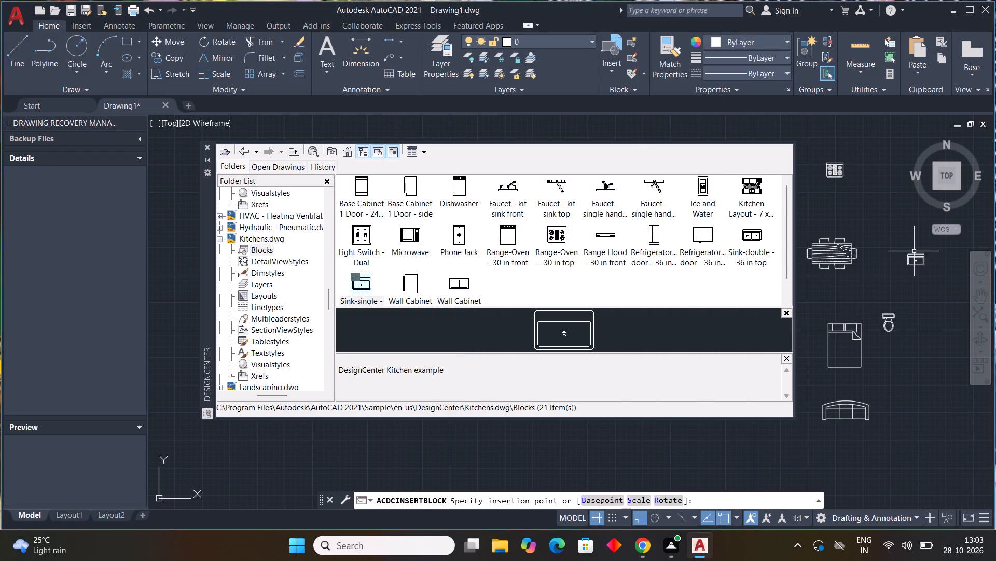
pyautogui.click(208, 148)
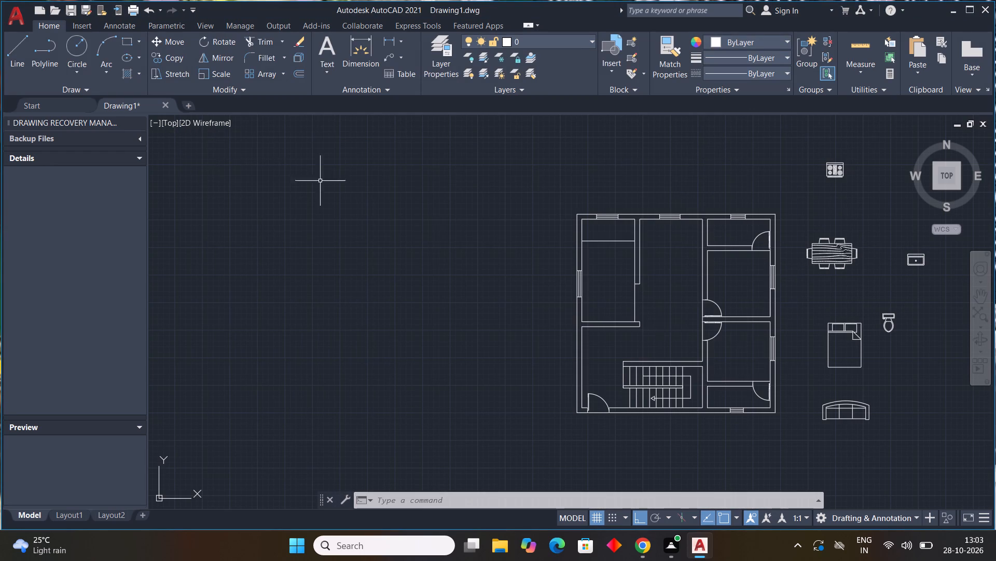
# Copy the range-oven block onto the left part of the kitchen counter in the plan's upper-left room.
pyautogui.moveTo(850, 376); pyautogui.dragTo(668, 351, button='middle')
pyautogui.middleClick(668, 350)
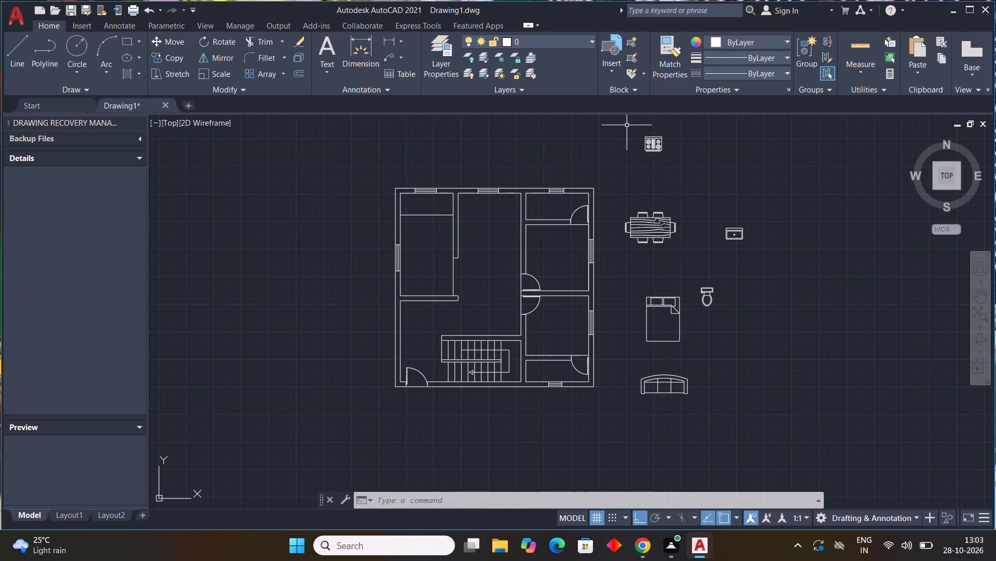
pyautogui.moveTo(627, 125); pyautogui.dragTo(635, 167, button='middle')
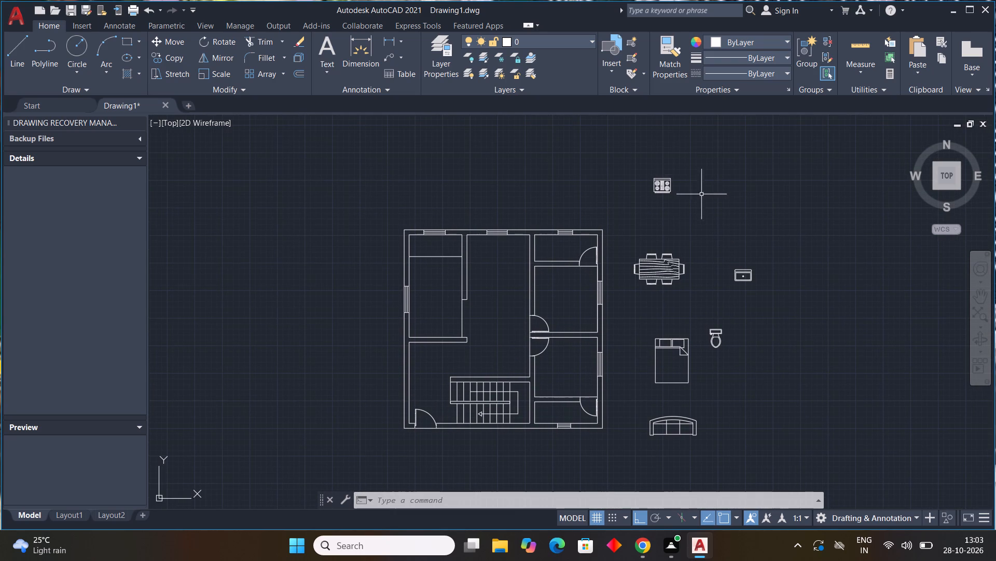
pyautogui.click(667, 180)
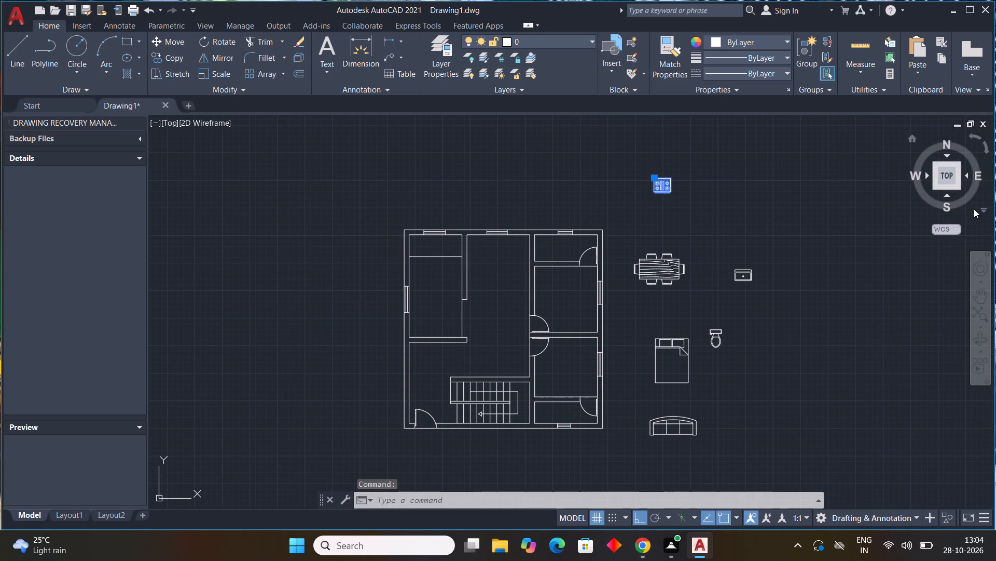
pyautogui.write('co')
pyautogui.press('space')
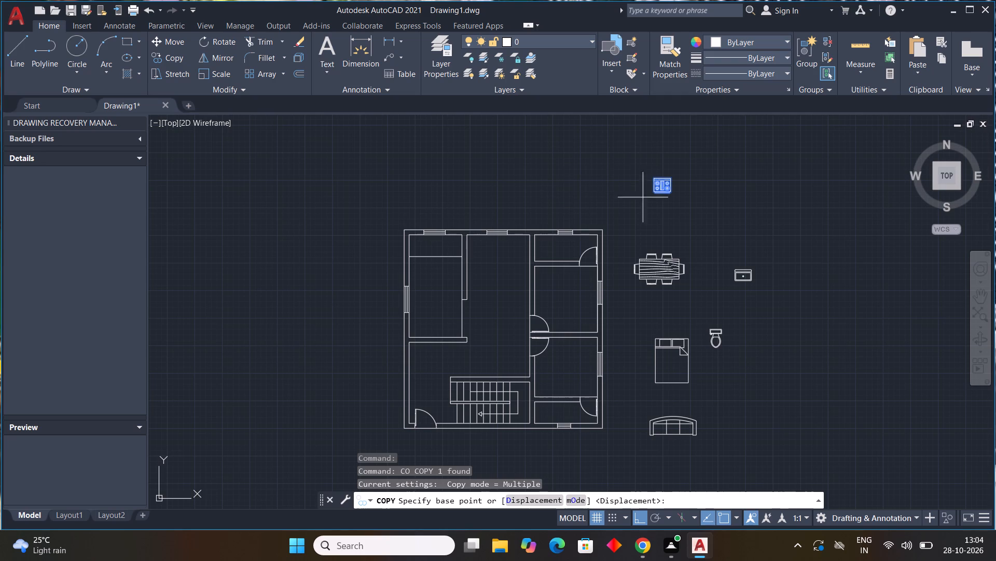
pyautogui.moveTo(652, 182); pyautogui.dragTo(646, 188)
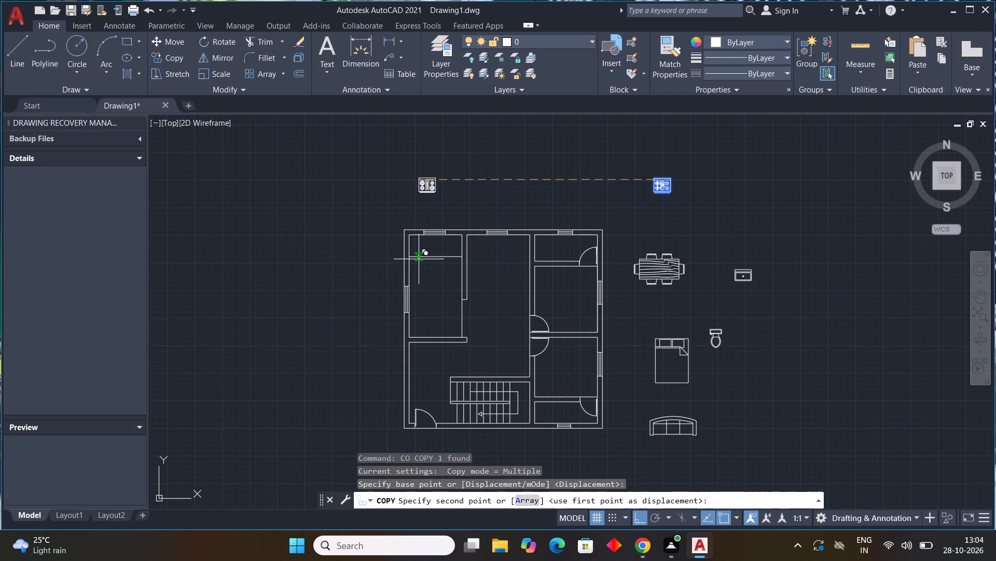
pyautogui.press('F8')
pyautogui.scroll(2, 419, 240)
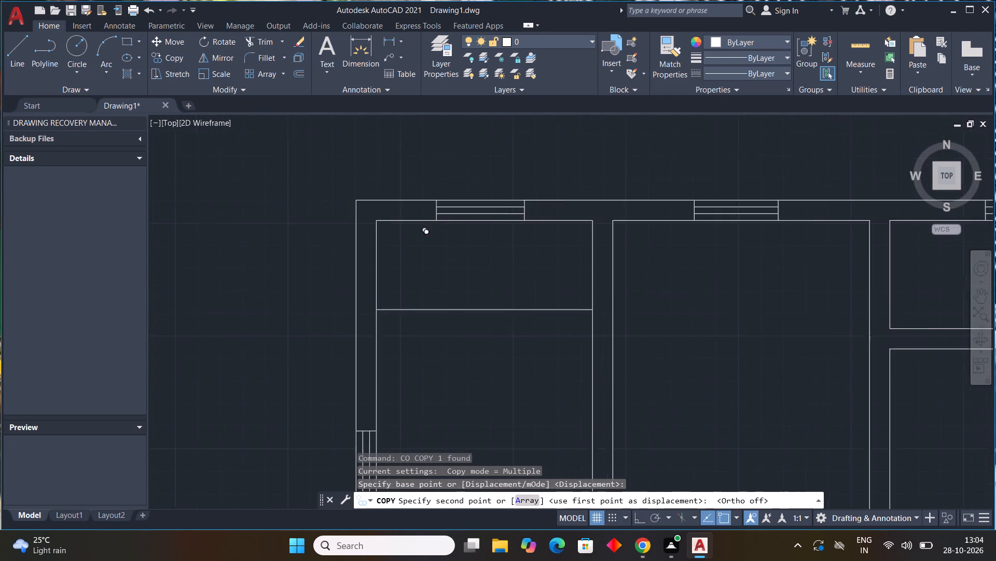
pyautogui.scroll(2, 419, 237)
pyautogui.click(383, 241)
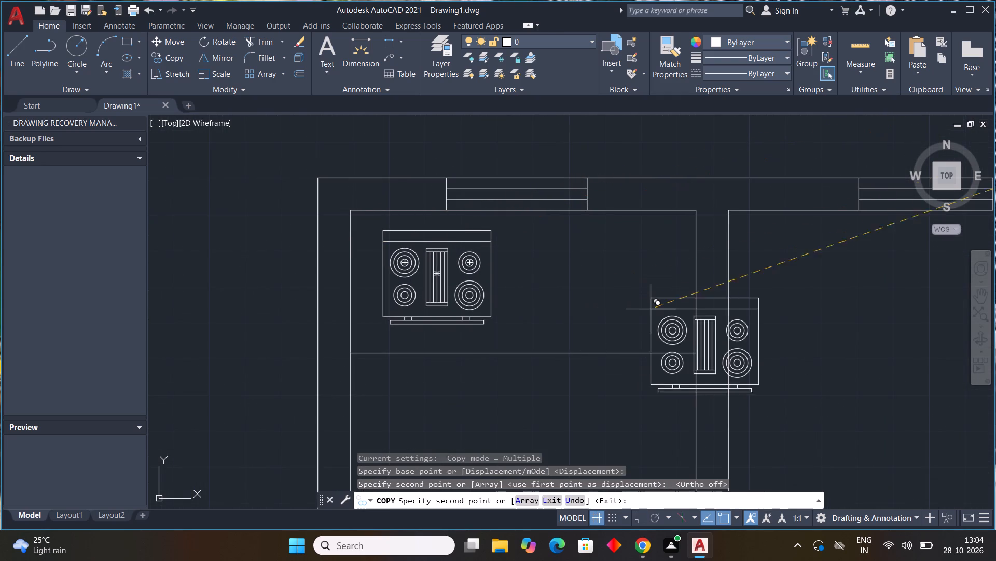
pyautogui.press('Escape')
# Copy the single sink block onto the kitchen counter, to the right of the range-oven.
pyautogui.scroll(-3, 546, 265)
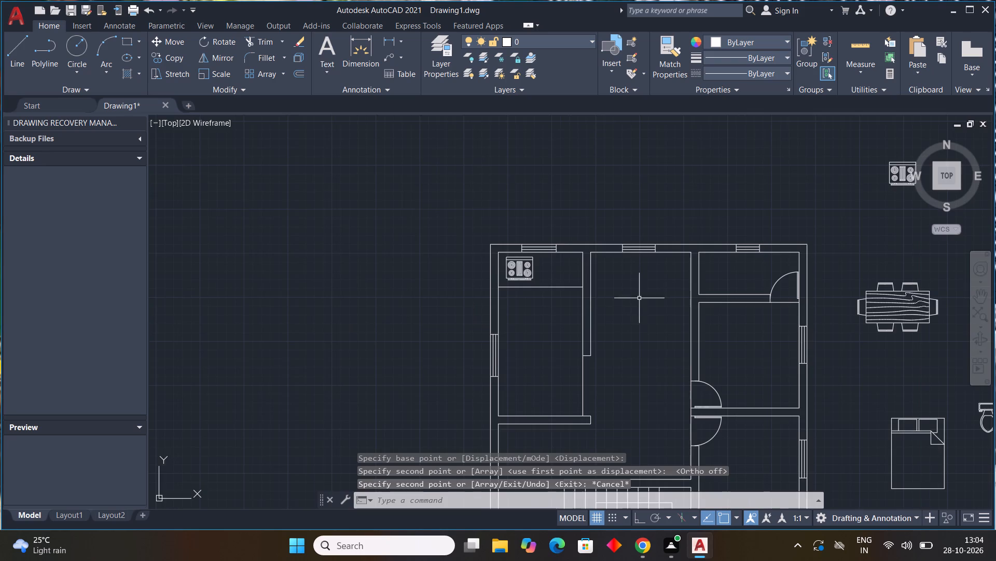
pyautogui.moveTo(639, 298); pyautogui.dragTo(374, 278, button='middle')
pyautogui.click(769, 301)
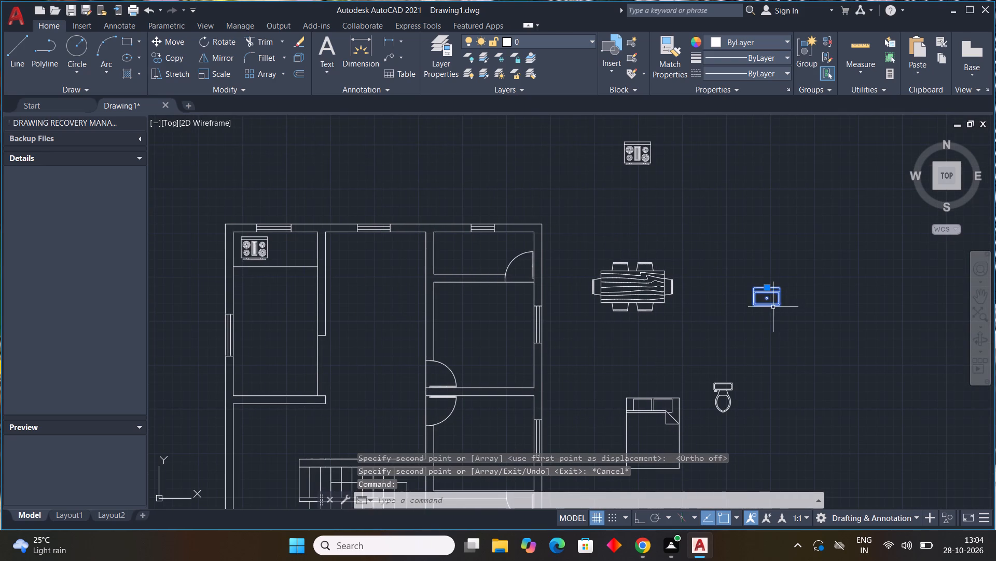
pyautogui.press('c')
pyautogui.press('o')
pyautogui.press('space')
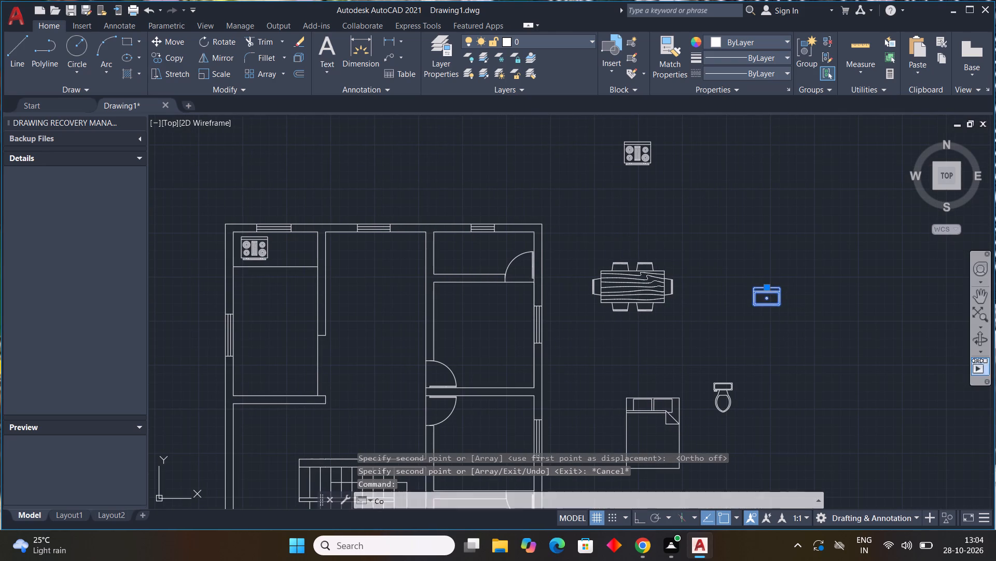
pyautogui.moveTo(763, 300); pyautogui.dragTo(756, 304)
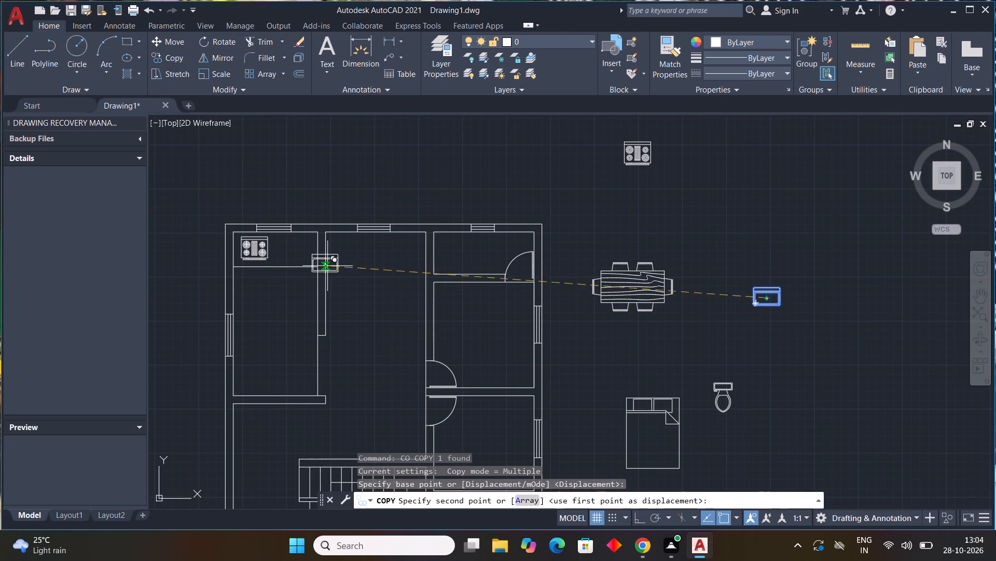
pyautogui.scroll(3, 340, 269)
pyautogui.moveTo(294, 251); pyautogui.dragTo(563, 326, button='middle')
pyautogui.click(426, 271)
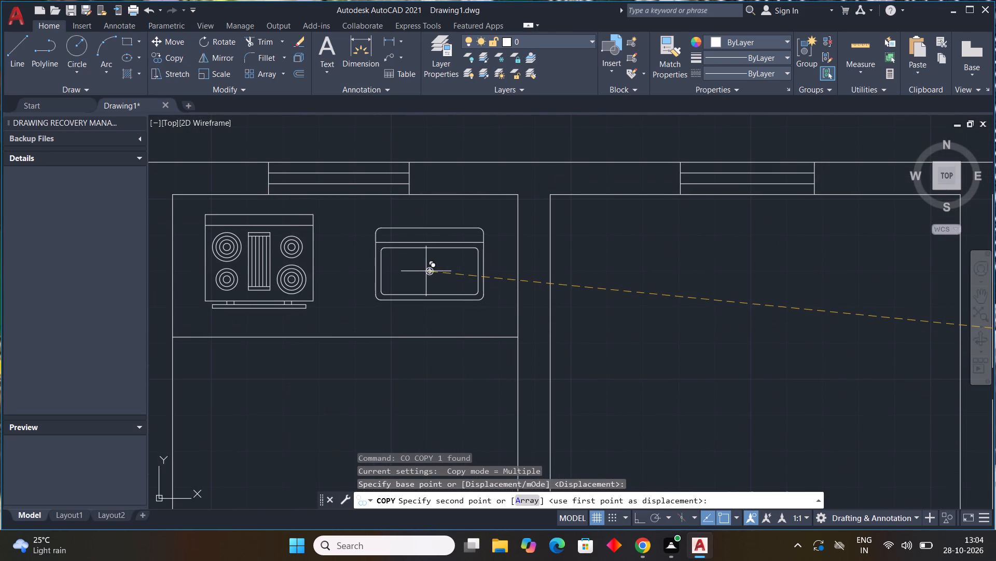
pyautogui.press('Escape')
pyautogui.press('Escape')
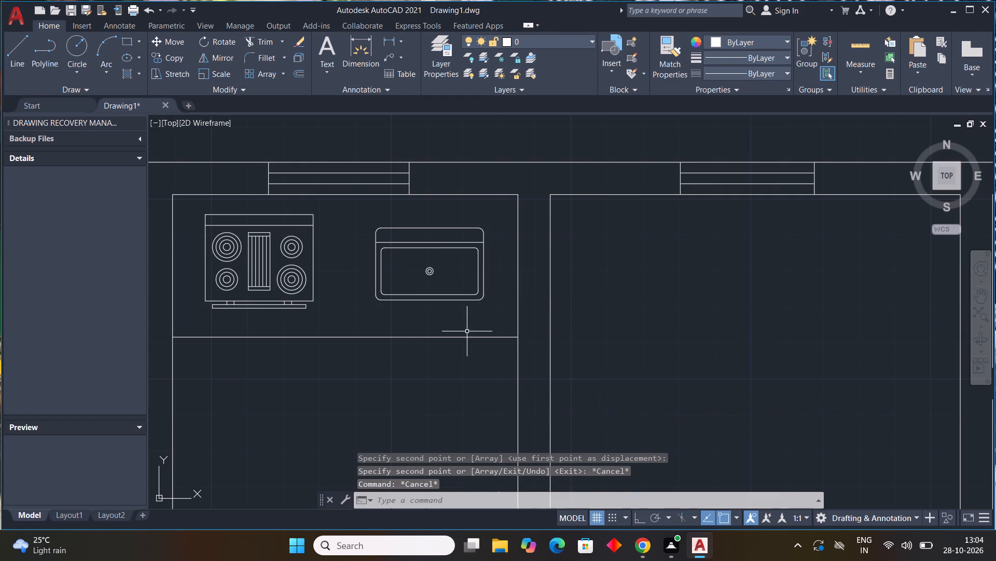
# Copy the dining set block into the upper-left room, below the kitchen counter.
pyautogui.scroll(-3, 467, 331)
pyautogui.moveTo(673, 392); pyautogui.dragTo(557, 268, button='middle')
pyautogui.click(691, 223)
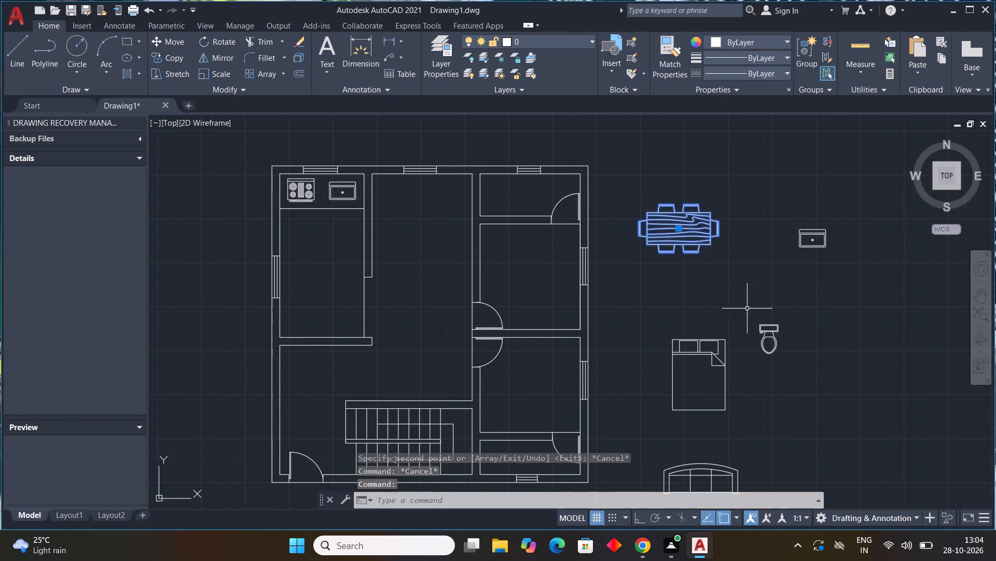
pyautogui.press('c')
pyautogui.press('o')
pyautogui.press('space')
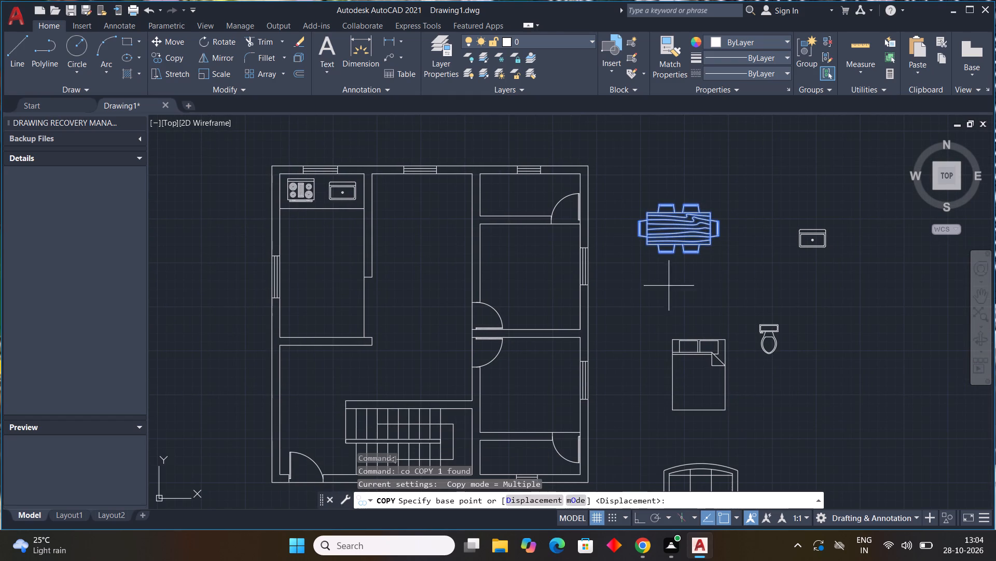
pyautogui.moveTo(674, 224); pyautogui.dragTo(629, 279)
pyautogui.scroll(3, 289, 293)
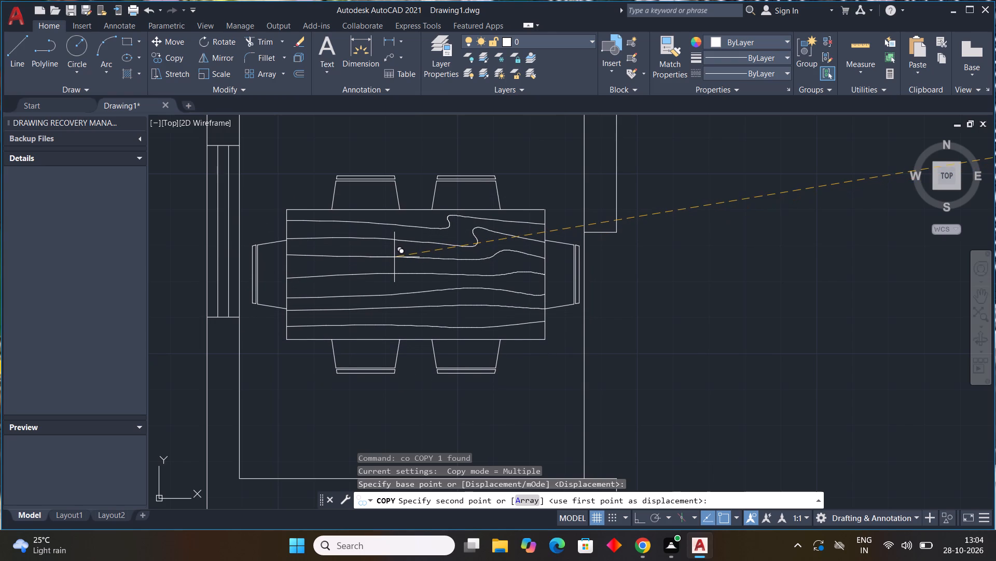
pyautogui.click(394, 257)
pyautogui.scroll(-3, 432, 347)
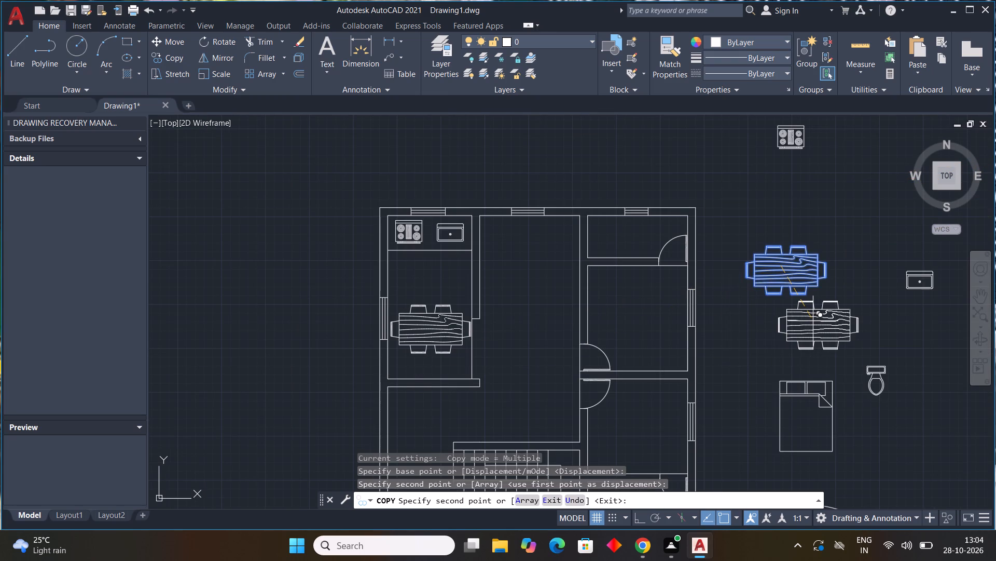
pyautogui.press('Escape')
pyautogui.press('Escape')
# Move the roundback sofa outside the plan farther right, clear of the bed and toilet blocks.
pyautogui.scroll(-2, 812, 321)
pyautogui.moveTo(814, 332); pyautogui.dragTo(594, 300, button='middle')
pyautogui.middleClick(594, 300)
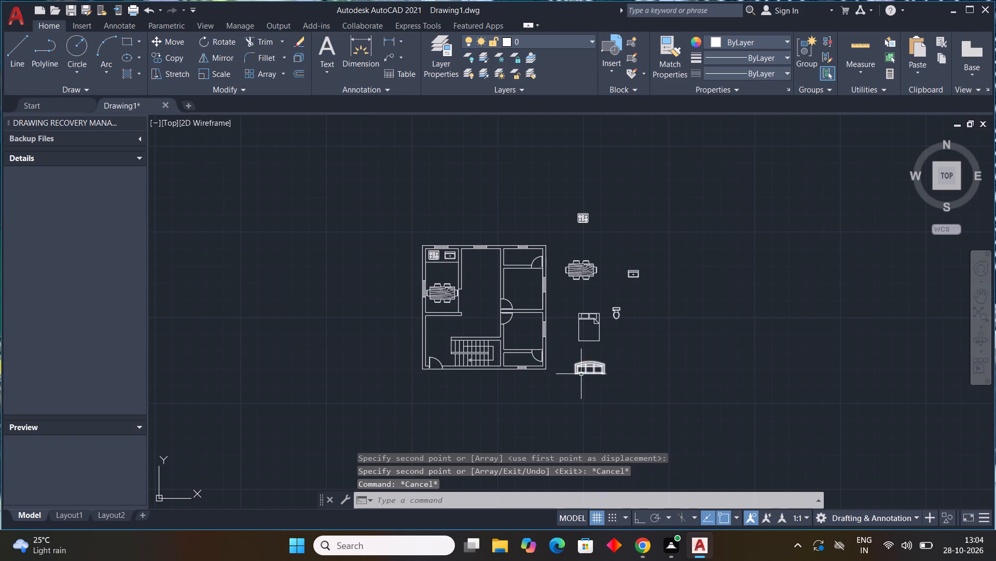
pyautogui.scroll(1, 581, 374)
pyautogui.click(593, 357)
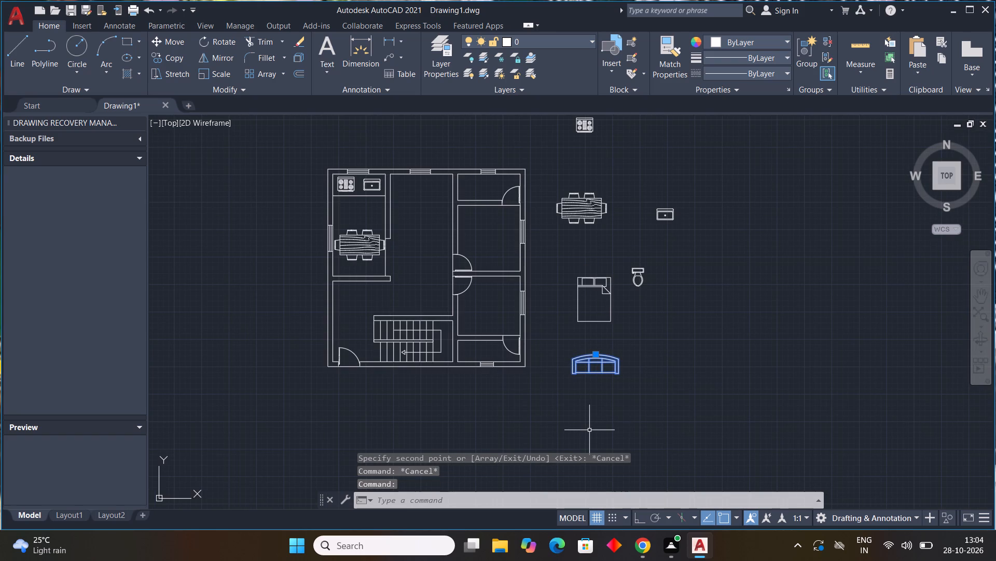
pyautogui.write('m')
pyautogui.press('space')
pyautogui.moveTo(598, 365); pyautogui.dragTo(737, 406)
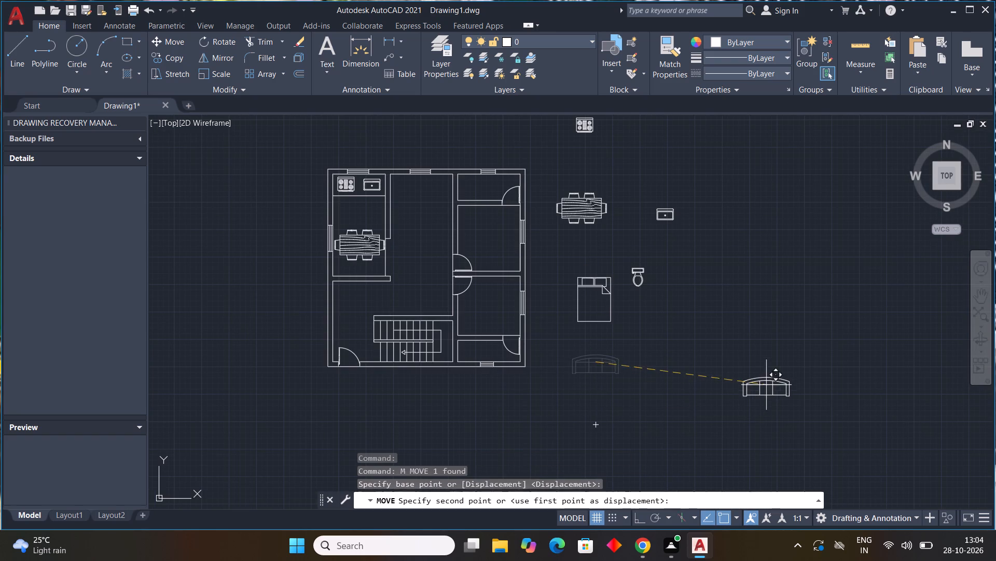
pyautogui.click(766, 385)
pyautogui.press('Escape')
# Rotate the roundback sofa outside the plan by 270° so its curved back faces east.
pyautogui.moveTo(791, 367); pyautogui.dragTo(772, 394)
pyautogui.click(740, 415)
pyautogui.press('r')
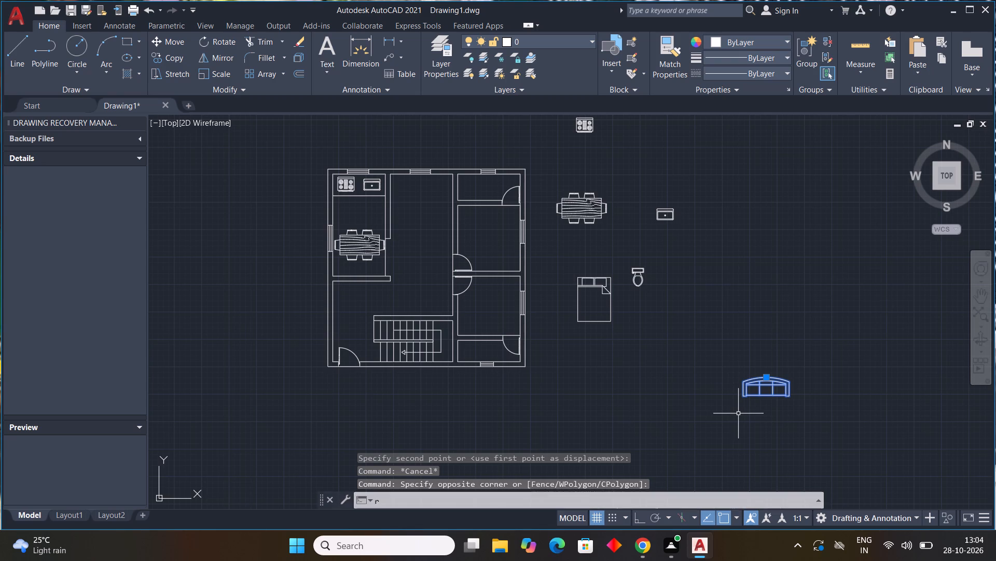
pyautogui.press('o')
pyautogui.press('space')
pyautogui.moveTo(770, 377); pyautogui.dragTo(772, 385)
pyautogui.press('F8')
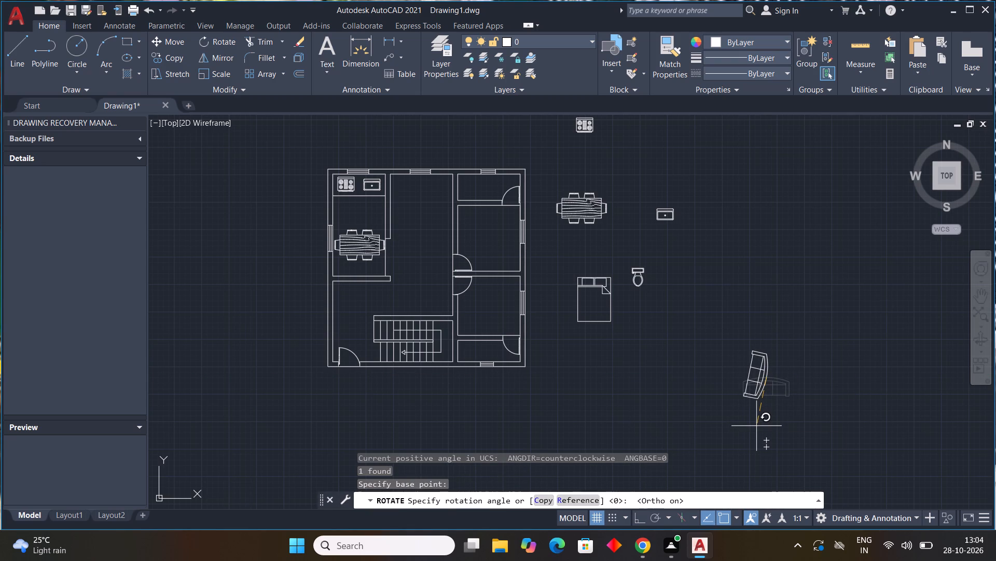
pyautogui.click(778, 431)
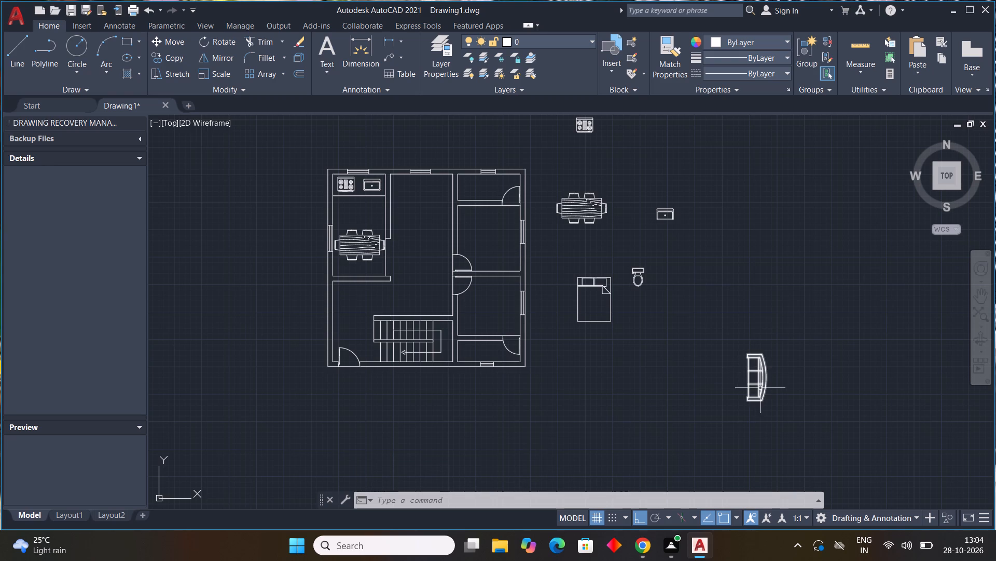
# Copy the rotated sofa into the upper part of the central hall, beside the right-hand partition wall.
pyautogui.click(763, 383)
pyautogui.press('c')
pyautogui.press('o')
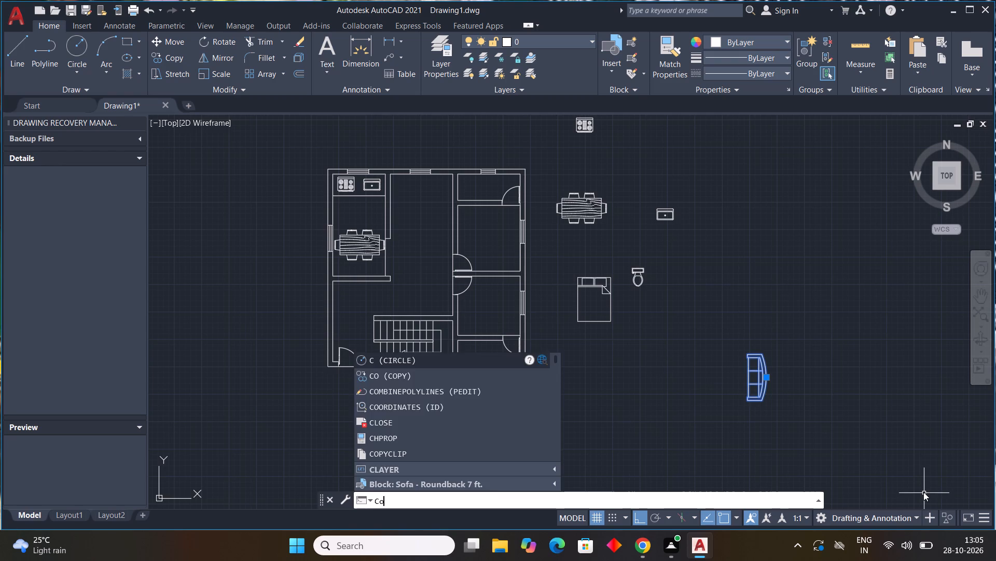
pyautogui.press('space')
pyautogui.moveTo(768, 370); pyautogui.dragTo(764, 368)
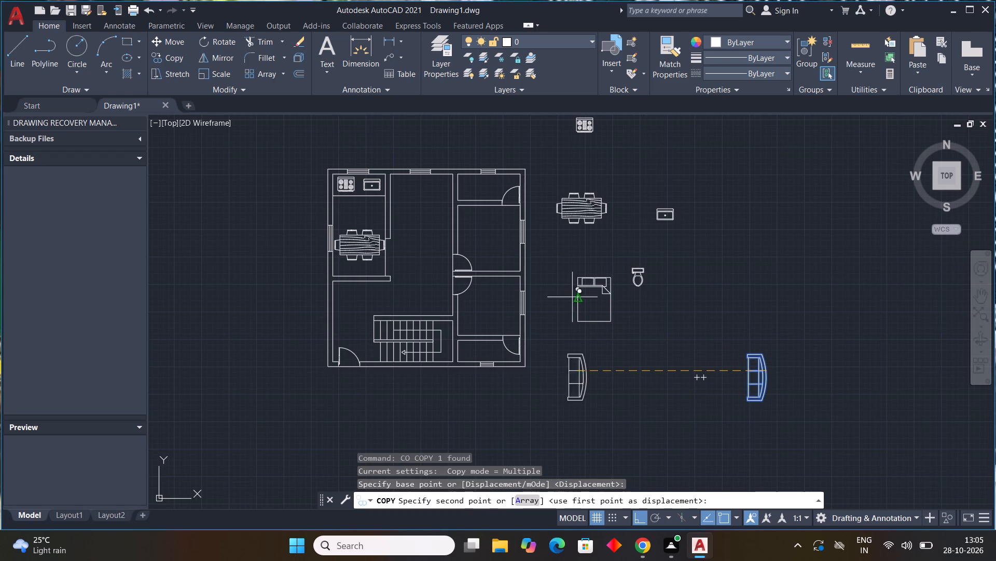
pyautogui.press('F8')
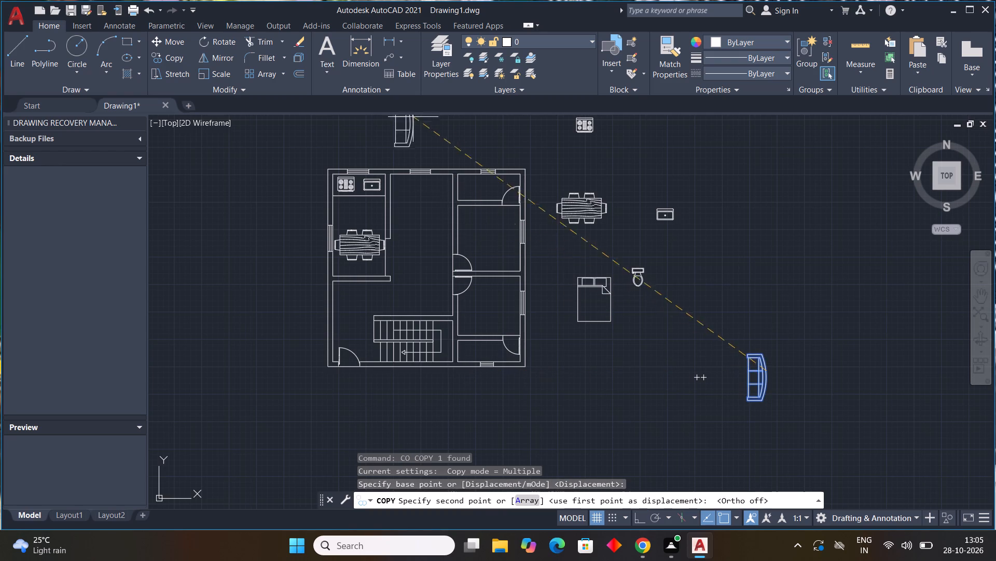
pyautogui.scroll(3, 437, 206)
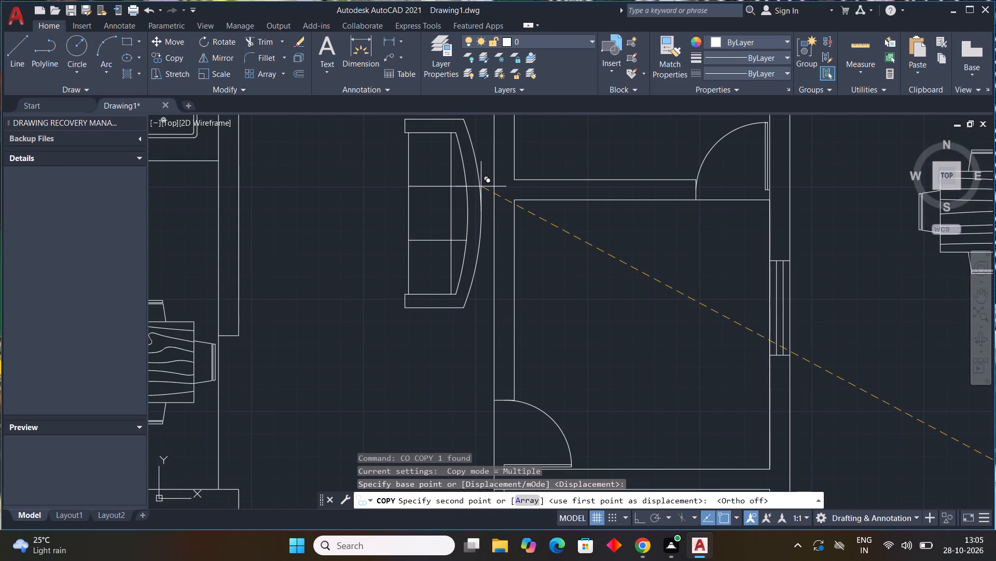
pyautogui.click(481, 186)
pyautogui.scroll(-3, 577, 322)
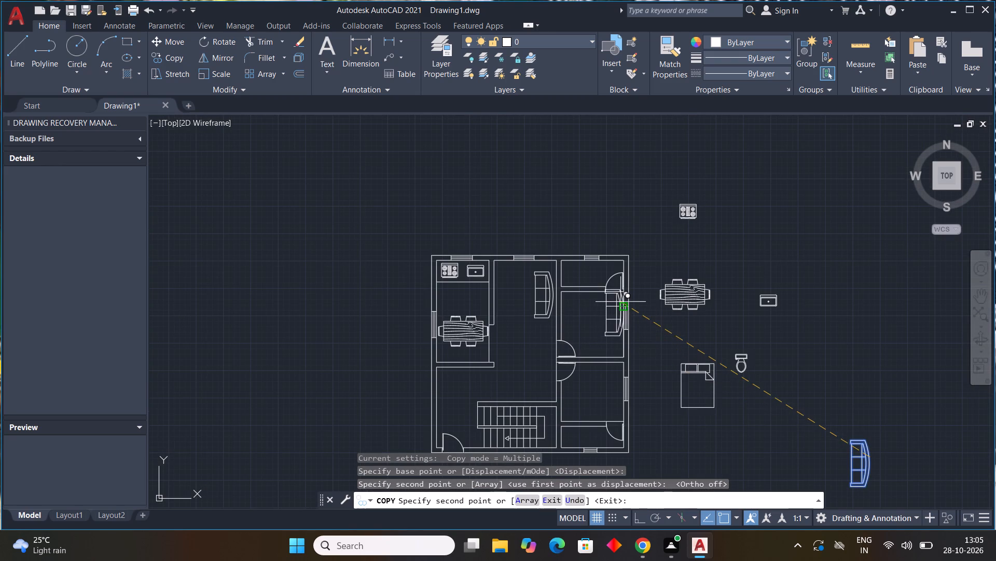
pyautogui.press('Escape')
pyautogui.press('Escape')
# Move the hall sofa slightly down and closer to the right-hand partition wall.
pyautogui.scroll(2, 545, 309)
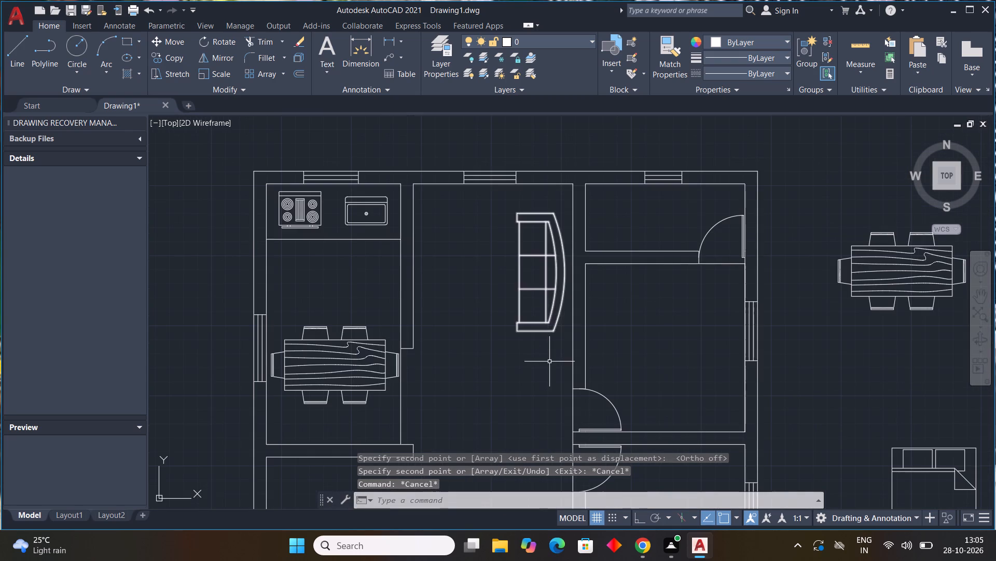
pyautogui.click(537, 330)
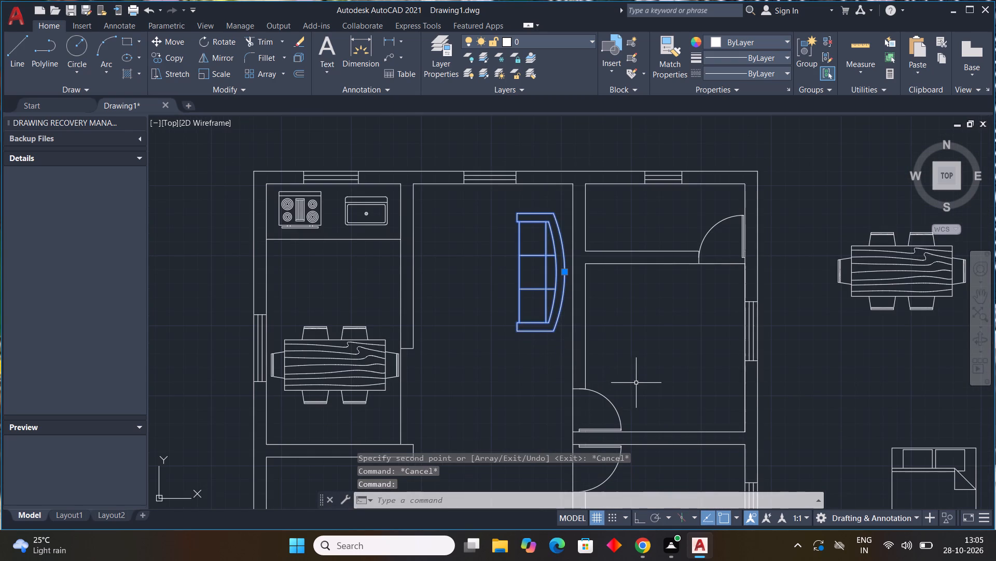
pyautogui.press('m')
pyautogui.press('space')
pyautogui.moveTo(556, 331); pyautogui.dragTo(556, 342)
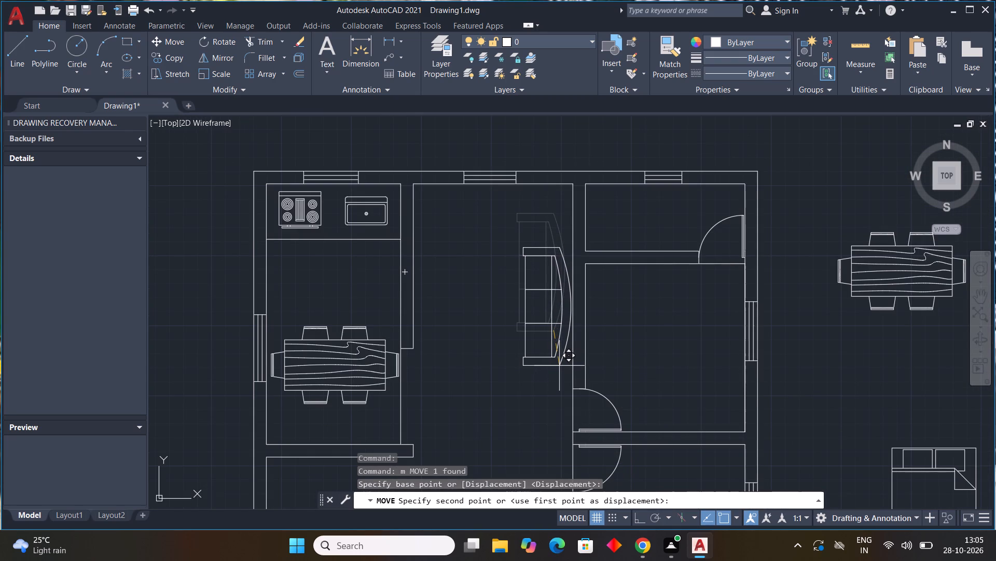
pyautogui.click(559, 366)
pyautogui.press('Escape')
pyautogui.scroll(-2, 589, 378)
pyautogui.press('Escape')
pyautogui.press('Escape')
# Rotate the roundback sofa outside the plan by 90° so its curved back faces north.
pyautogui.moveTo(736, 392); pyautogui.dragTo(733, 392, button='middle')
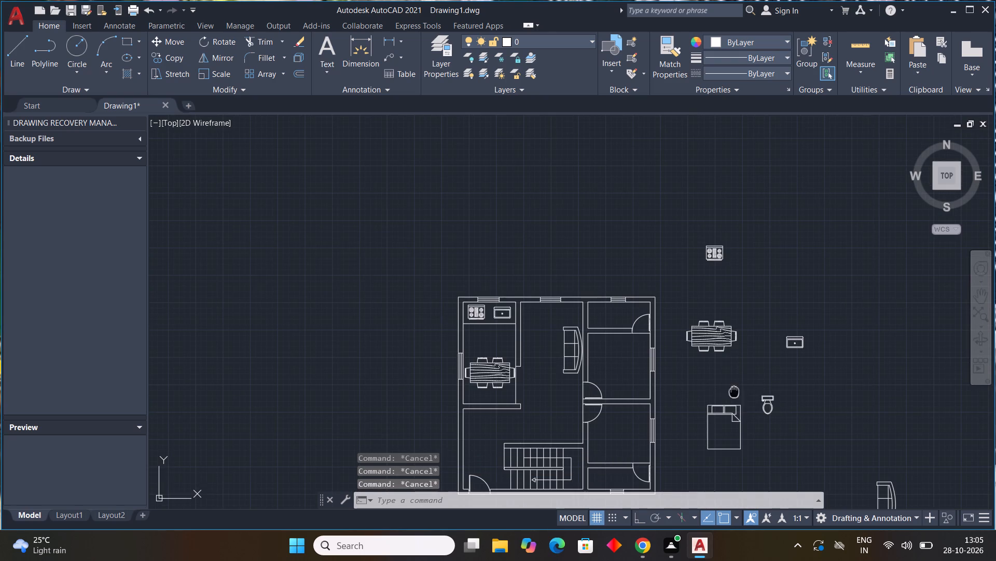
pyautogui.moveTo(733, 392); pyautogui.dragTo(435, 316, button='middle')
pyautogui.moveTo(618, 368); pyautogui.dragTo(614, 309, button='middle')
pyautogui.middleClick(614, 307)
pyautogui.moveTo(588, 359); pyautogui.dragTo(581, 372)
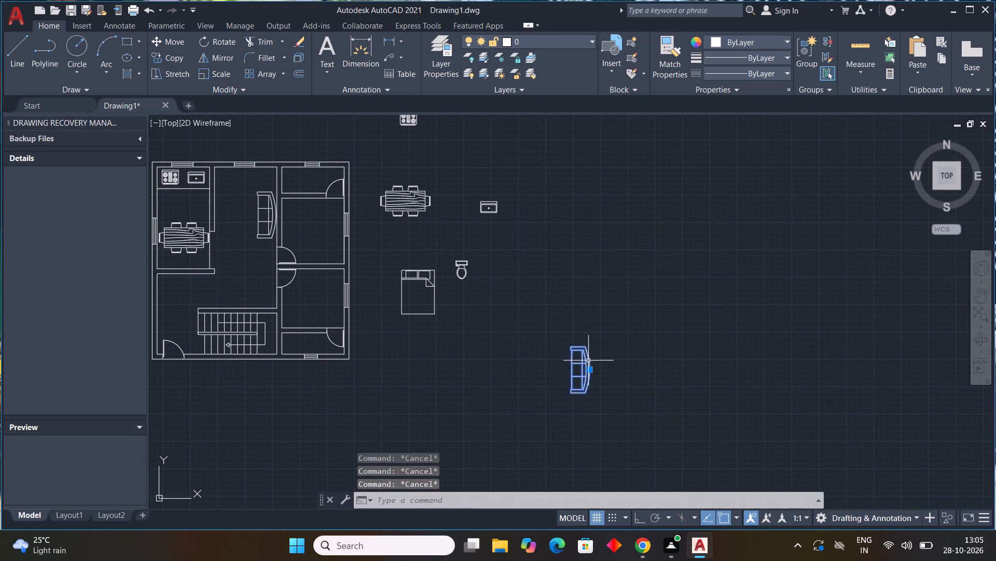
pyautogui.moveTo(581, 372); pyautogui.dragTo(538, 407)
pyautogui.press('r')
pyautogui.press('o')
pyautogui.press('space')
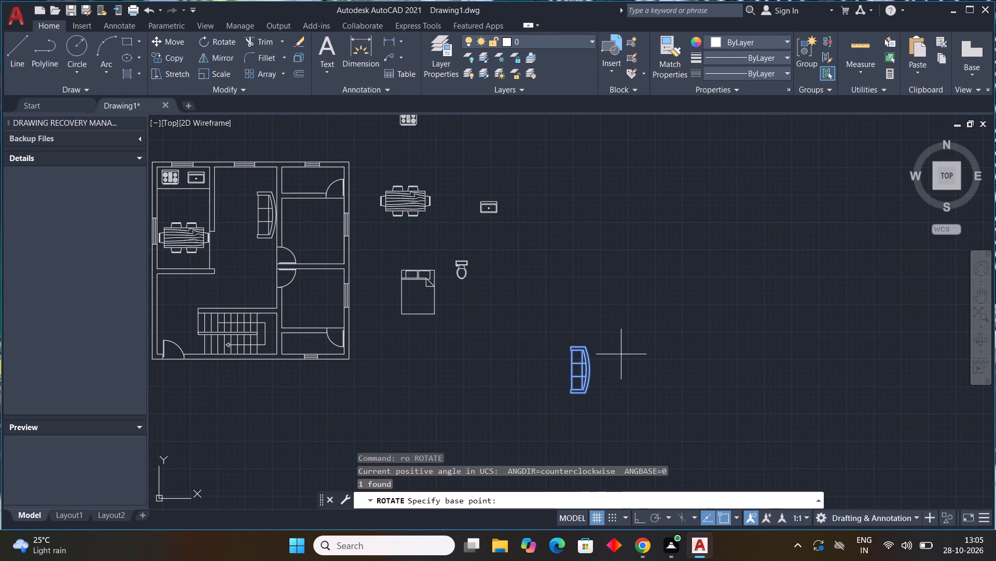
pyautogui.click(587, 348)
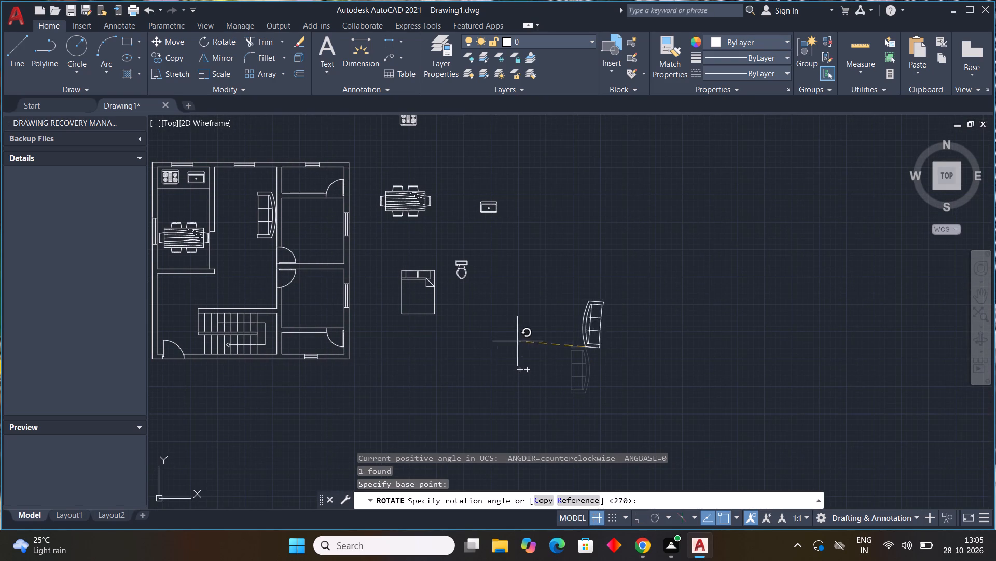
pyautogui.press('F8')
pyautogui.click(587, 314)
# Copy the rotated sofa into the central hall, just below the window in the top wall.
pyautogui.moveTo(633, 322); pyautogui.dragTo(611, 343)
pyautogui.click(559, 376)
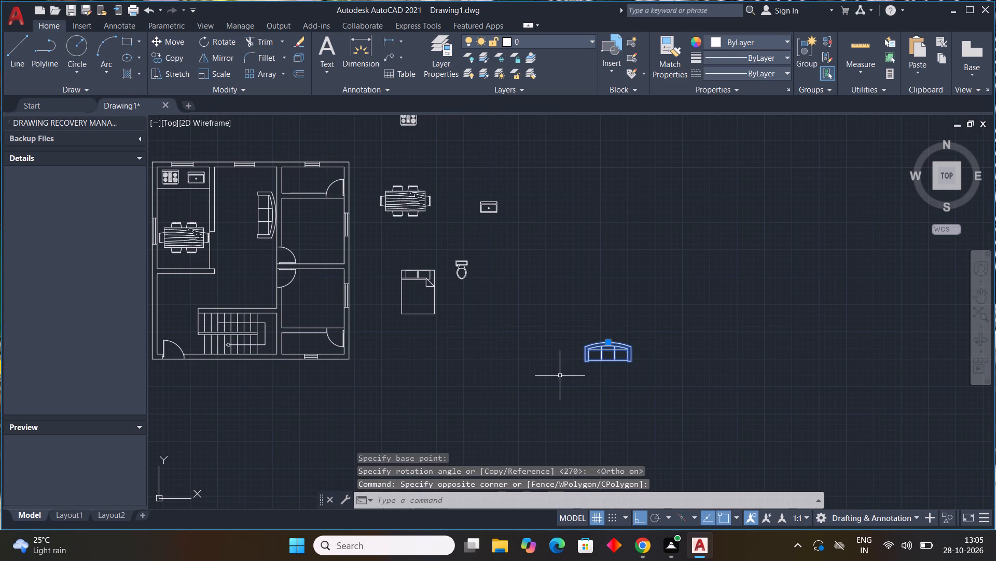
pyautogui.write('co')
pyautogui.press('space')
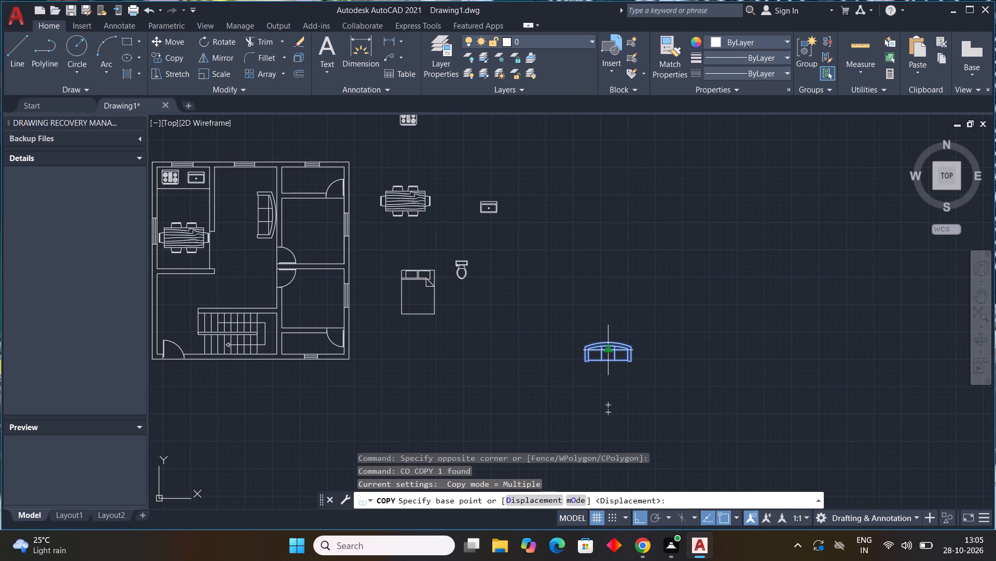
pyautogui.click(608, 340)
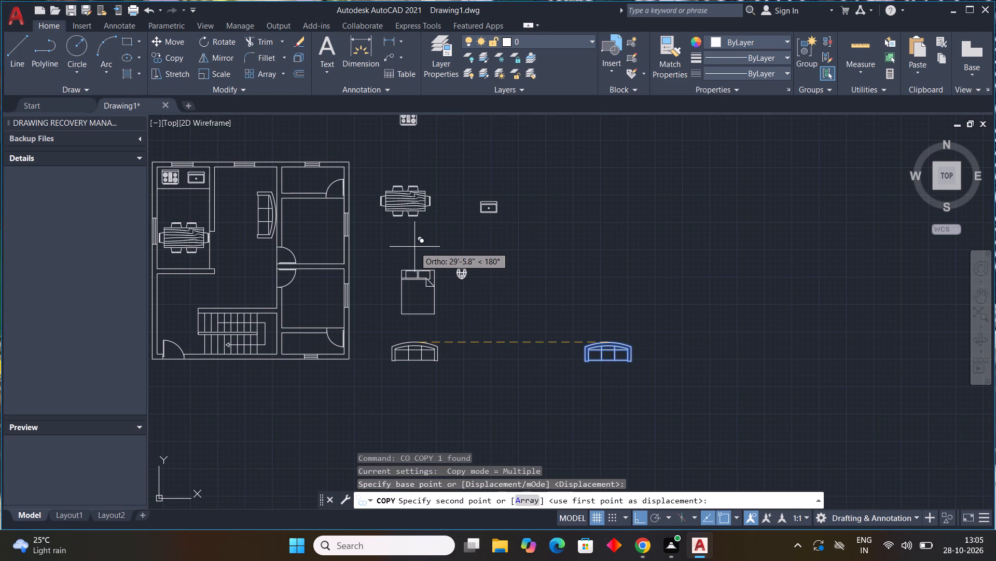
pyautogui.press('F8')
pyautogui.moveTo(251, 210); pyautogui.dragTo(340, 404, button='middle')
pyautogui.scroll(4, 336, 357)
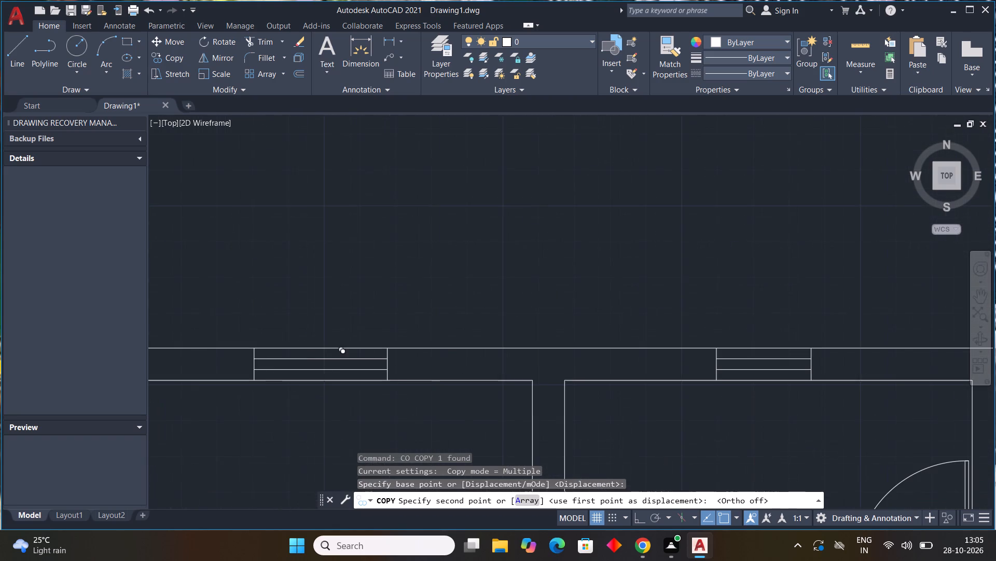
pyautogui.moveTo(325, 380); pyautogui.dragTo(381, 184, button='middle')
pyautogui.click(369, 206)
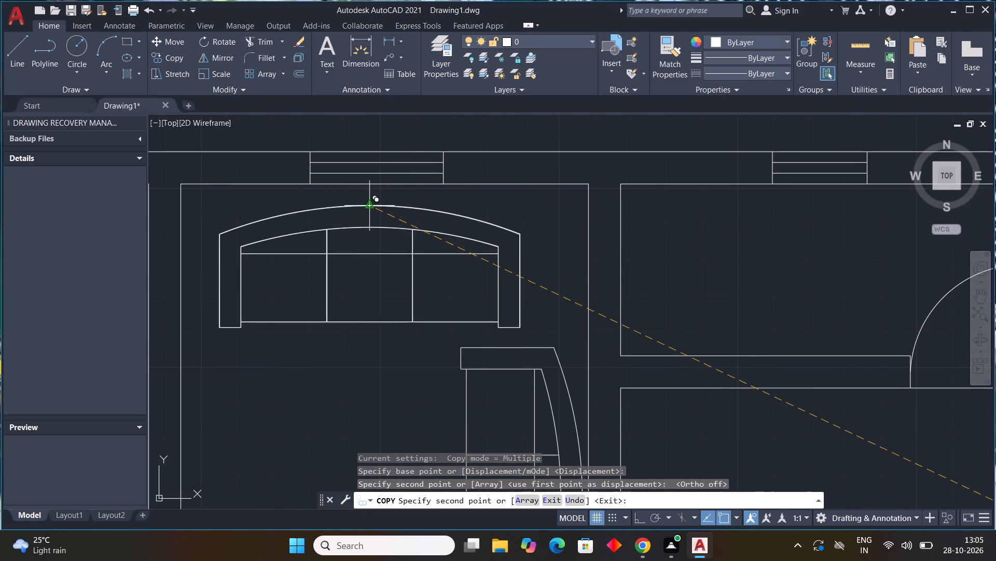
pyautogui.press('Escape')
pyautogui.press('Escape')
# Insert the Desk - 30 x 60 in. block from Home - Space Planner.dwg at scale 1, in the empty area outside the plan.
pyautogui.scroll(-4, 473, 271)
pyautogui.moveTo(523, 350); pyautogui.dragTo(506, 320, button='middle')
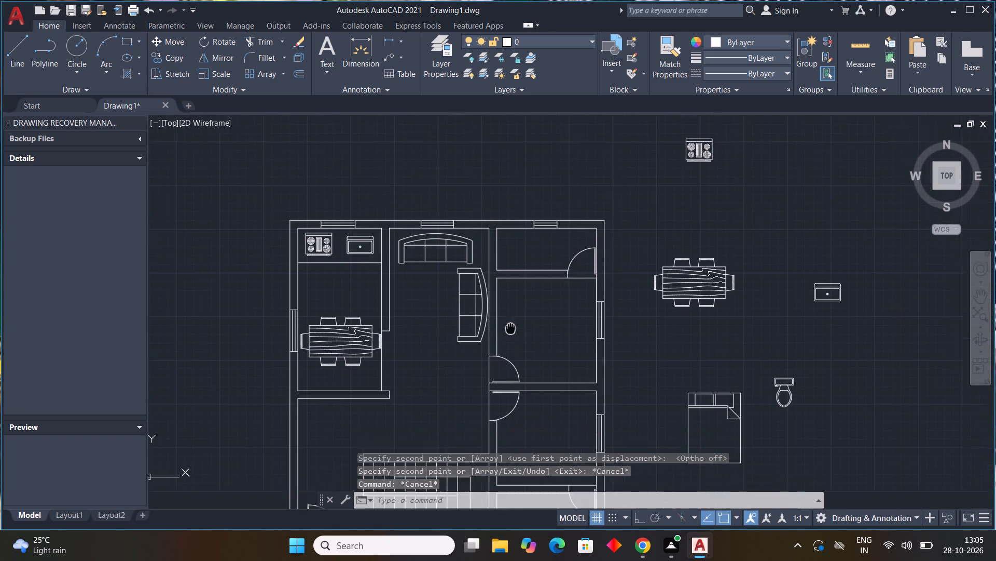
pyautogui.moveTo(506, 320); pyautogui.dragTo(427, 204, button='middle')
pyautogui.scroll(-2, 512, 274)
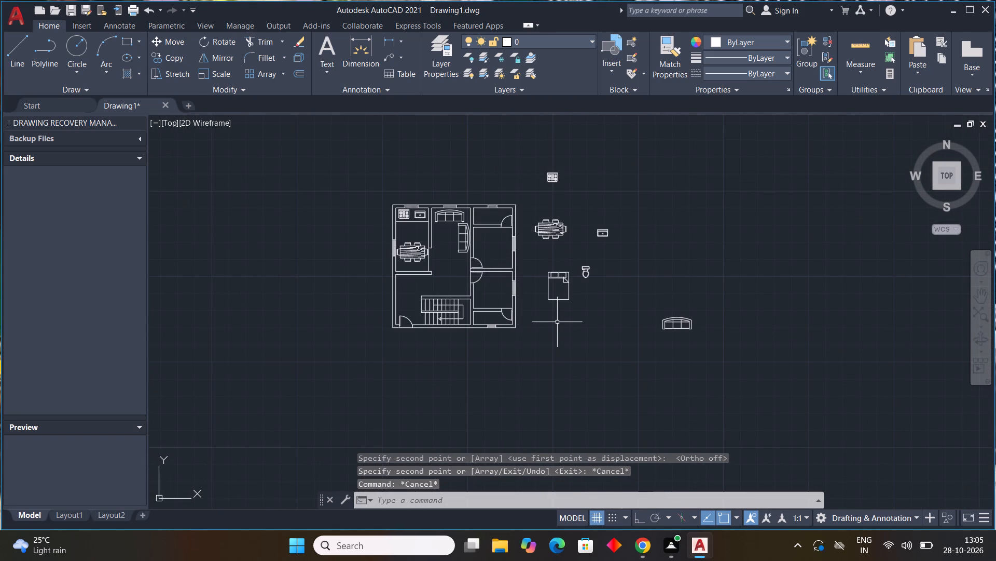
pyautogui.hotkey('ctrl', '2')
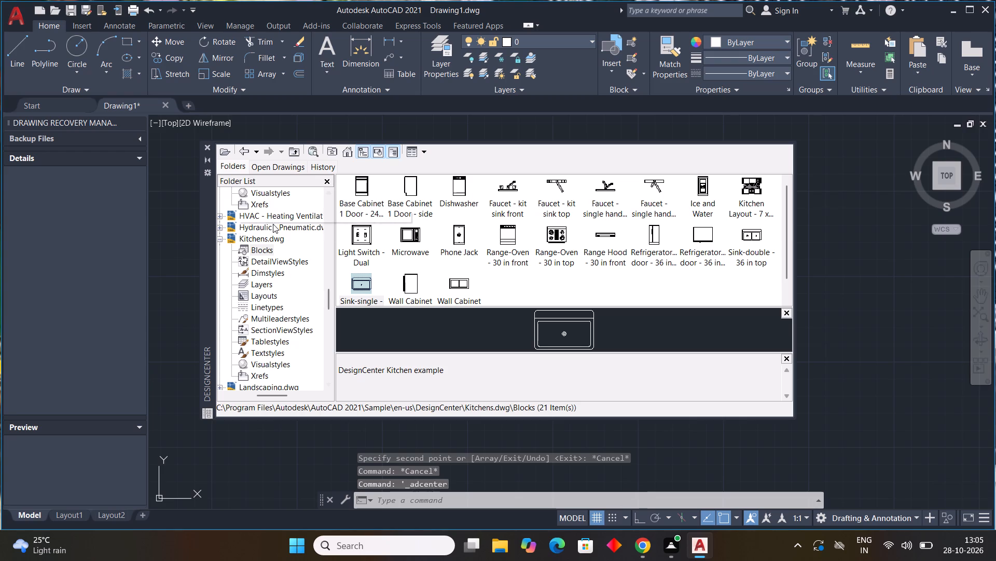
pyautogui.scroll(2, 269, 241)
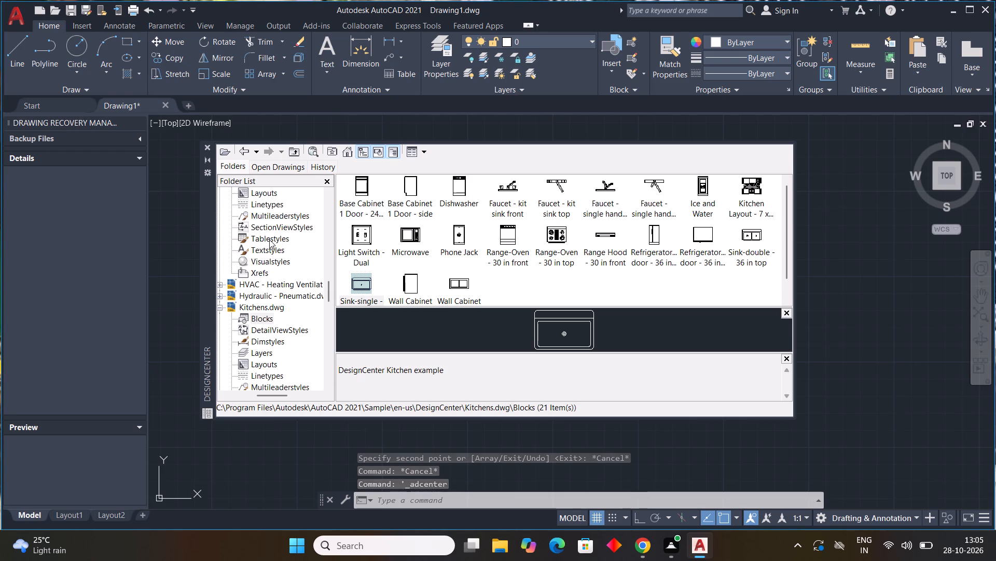
pyautogui.scroll(3, 269, 239)
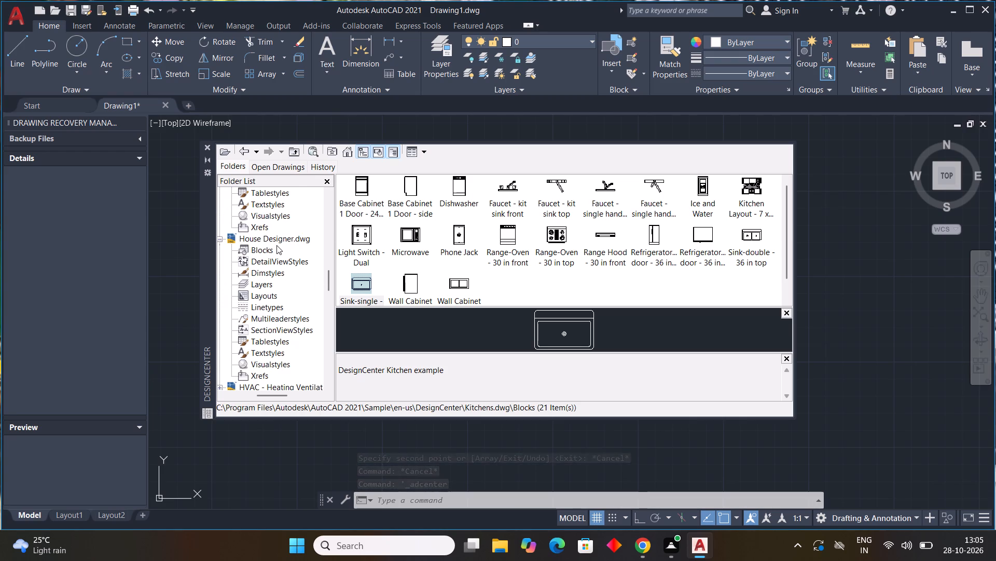
pyautogui.scroll(3, 280, 239)
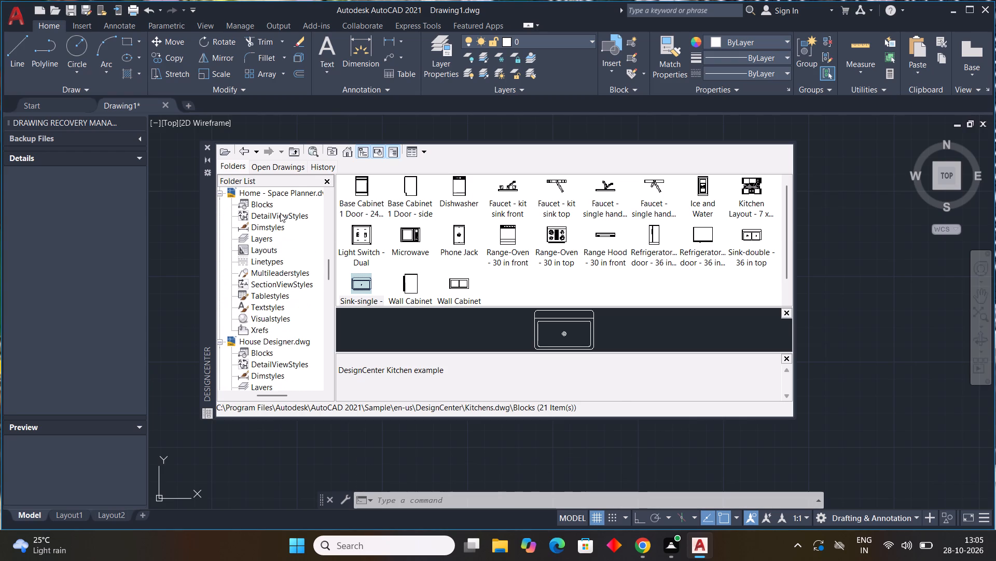
pyautogui.doubleClick(272, 202)
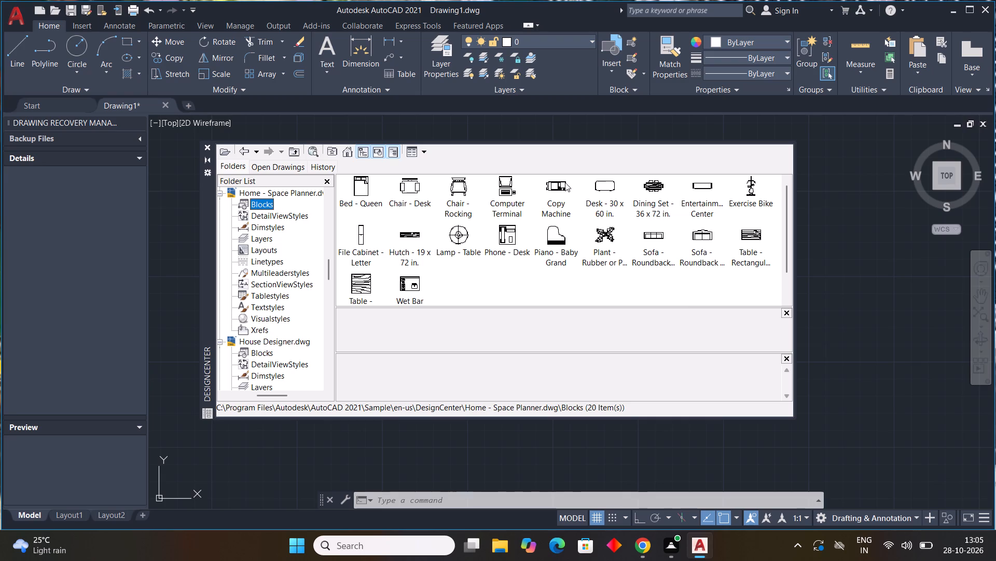
pyautogui.doubleClick(598, 188)
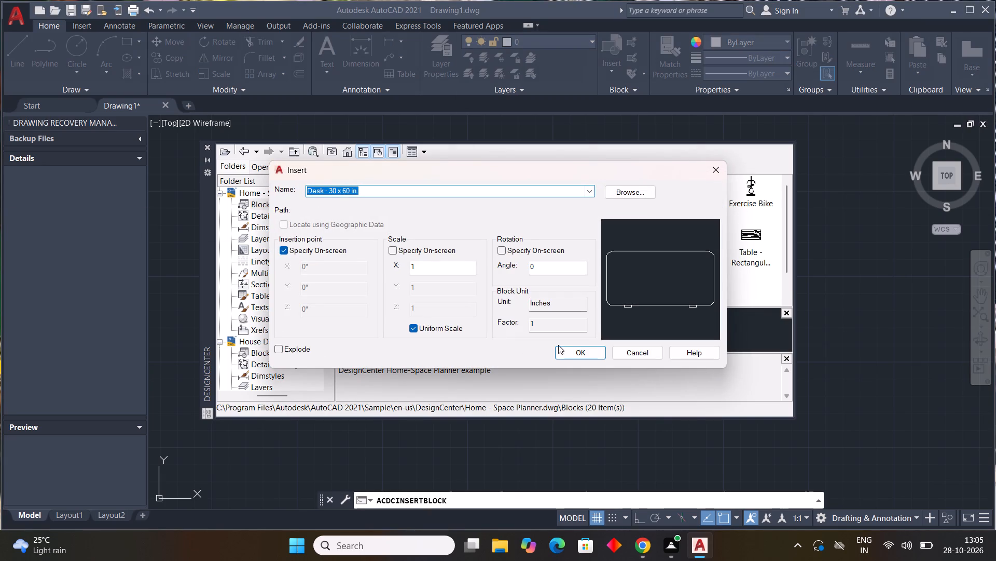
pyautogui.click(565, 351)
pyautogui.scroll(-3, 409, 338)
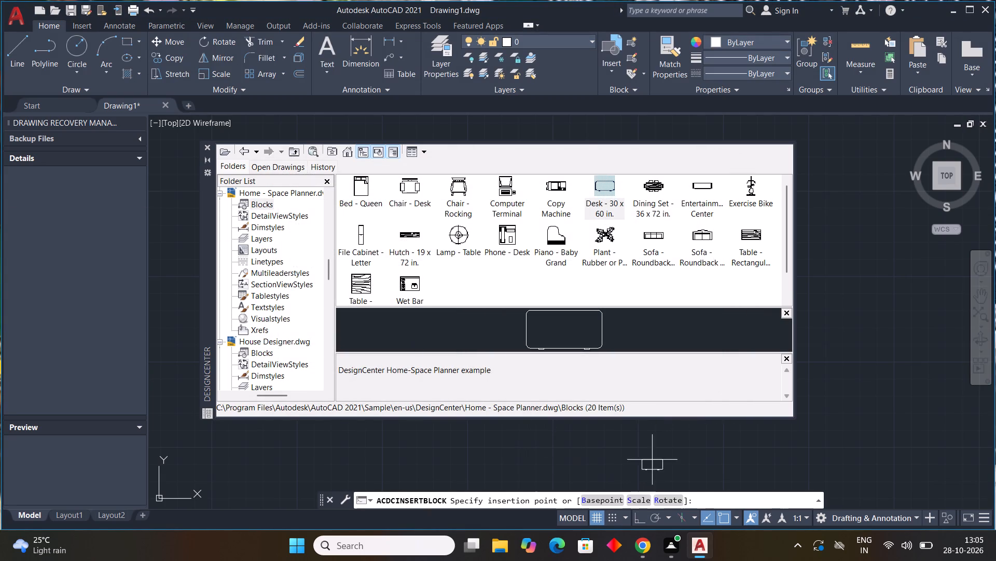
pyautogui.click(637, 452)
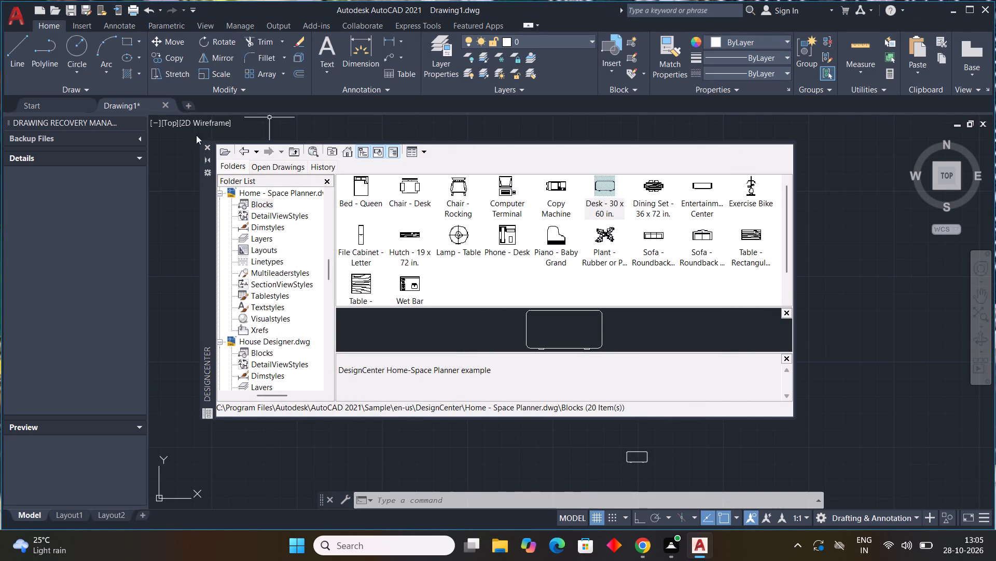
pyautogui.click(206, 146)
# Rotate the desk outside the plan a quarter turn so its long sides run north–south.
pyautogui.scroll(-1, 408, 345)
pyautogui.moveTo(482, 386); pyautogui.dragTo(472, 350, button='middle')
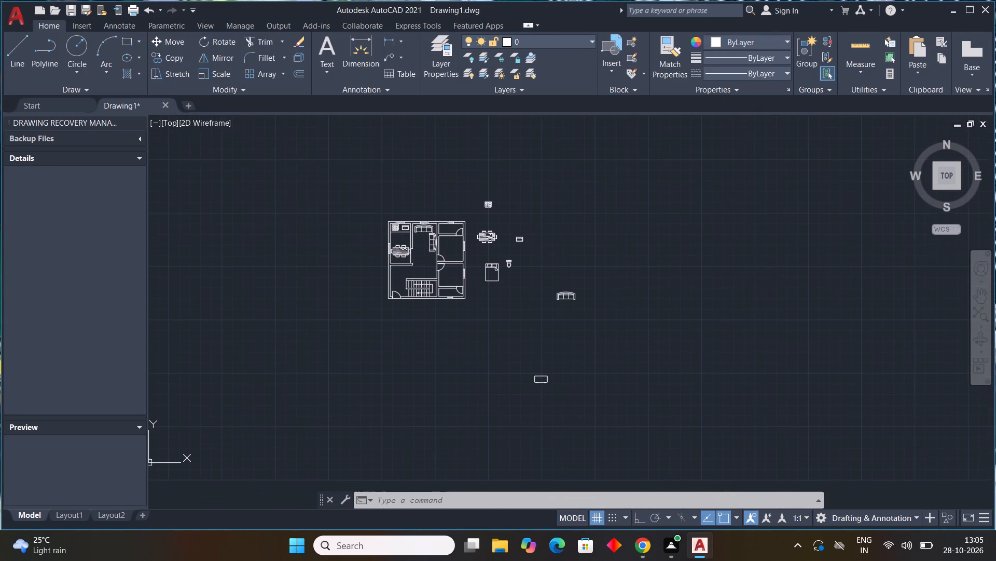
pyautogui.moveTo(472, 350); pyautogui.dragTo(472, 350, button='middle')
pyautogui.scroll(1, 551, 380)
pyautogui.moveTo(551, 379); pyautogui.dragTo(564, 318, button='middle')
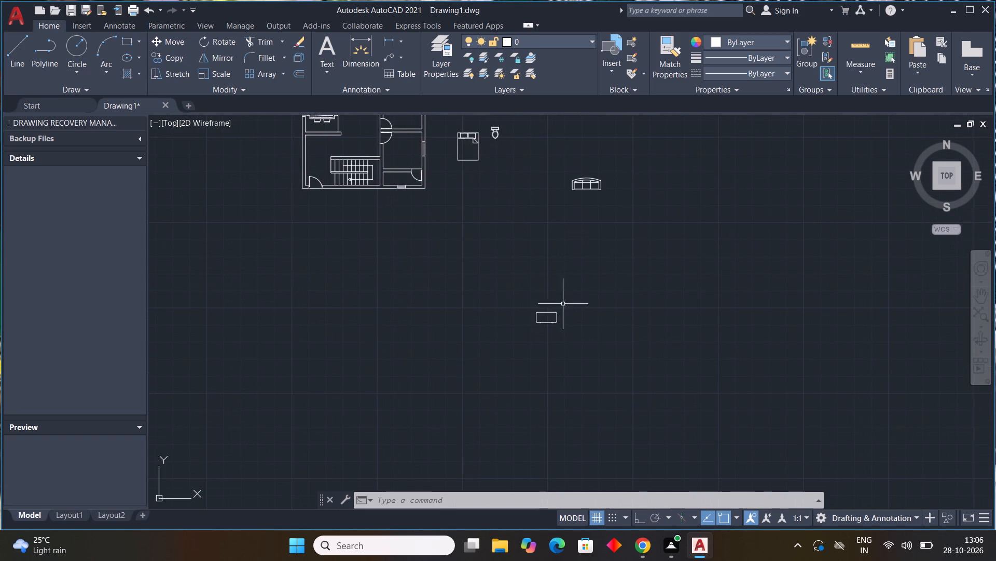
pyautogui.moveTo(566, 296); pyautogui.dragTo(509, 353)
pyautogui.click(505, 350)
pyautogui.press('r')
pyautogui.press('o')
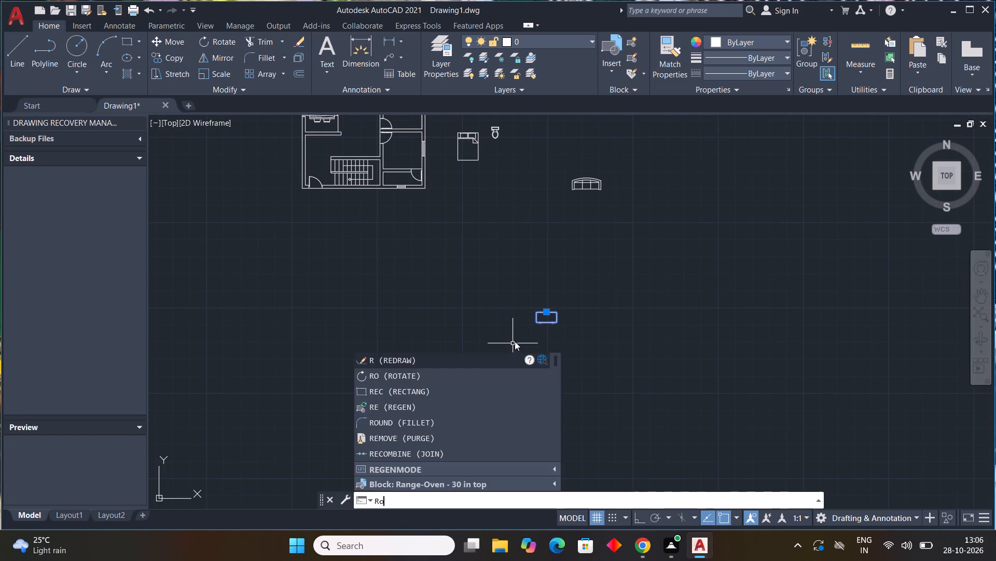
pyautogui.press('space')
pyautogui.click(556, 310)
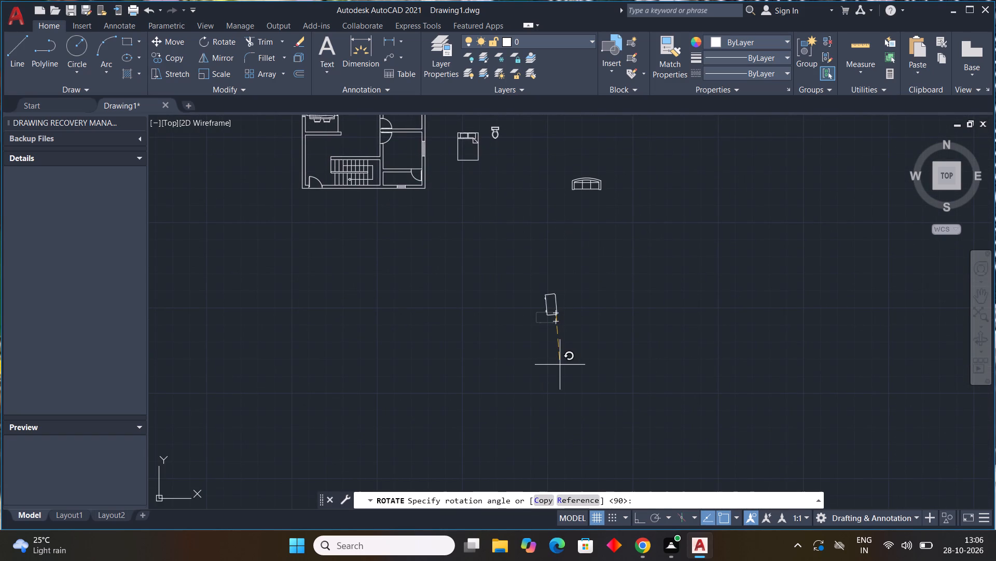
pyautogui.press('F8')
pyautogui.click(557, 365)
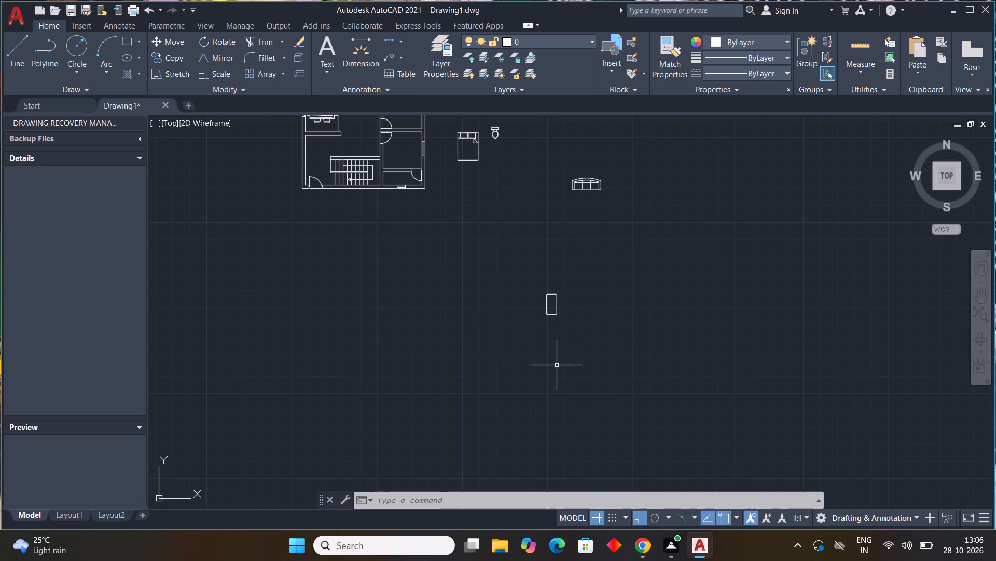
# Copy the rotated desk into the central hall as a centre table, in front of the sofa along the right-hand partition.
pyautogui.moveTo(608, 271); pyautogui.dragTo(580, 293)
pyautogui.click(459, 372)
pyautogui.write('co')
pyautogui.press('space')
pyautogui.click(562, 322)
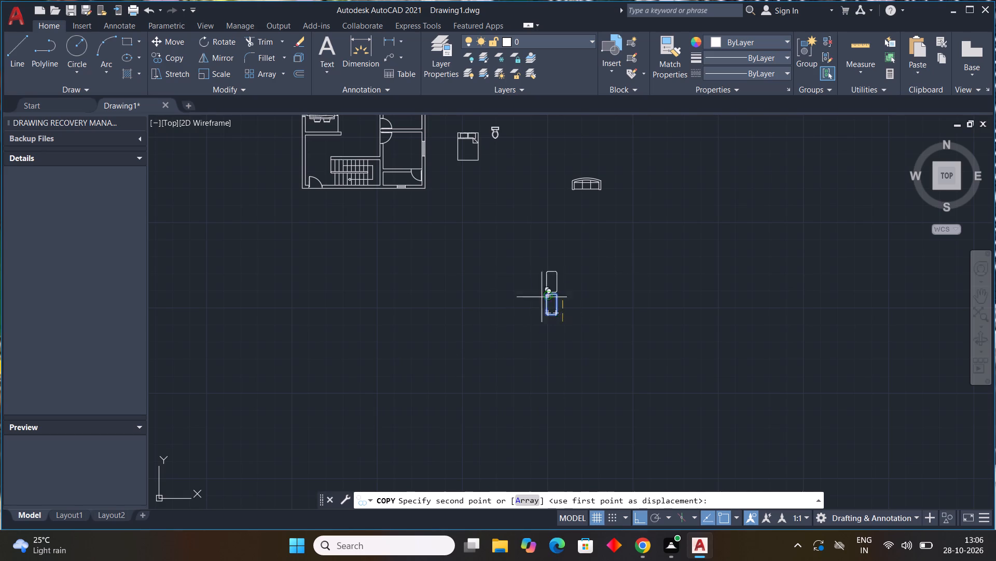
pyautogui.press('F8')
pyautogui.moveTo(373, 261); pyautogui.dragTo(372, 263, button='middle')
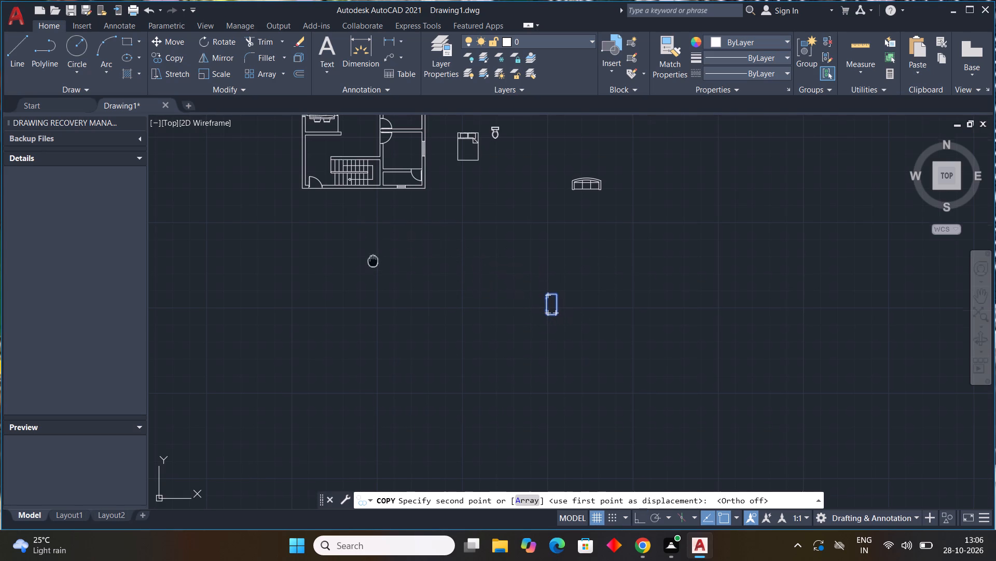
pyautogui.moveTo(372, 263); pyautogui.dragTo(413, 442, button='middle')
pyautogui.scroll(3, 414, 306)
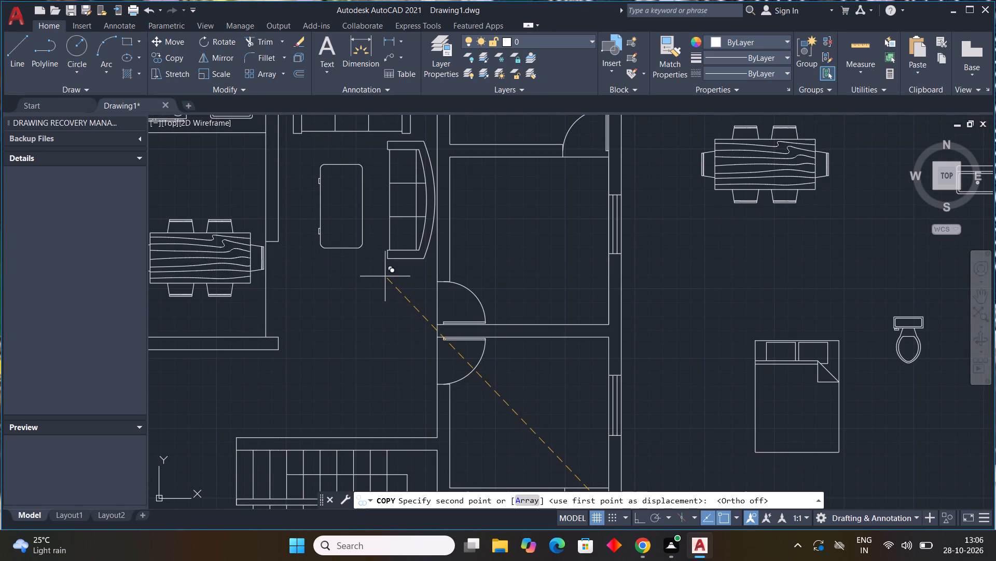
pyautogui.click(382, 273)
pyautogui.press('Escape')
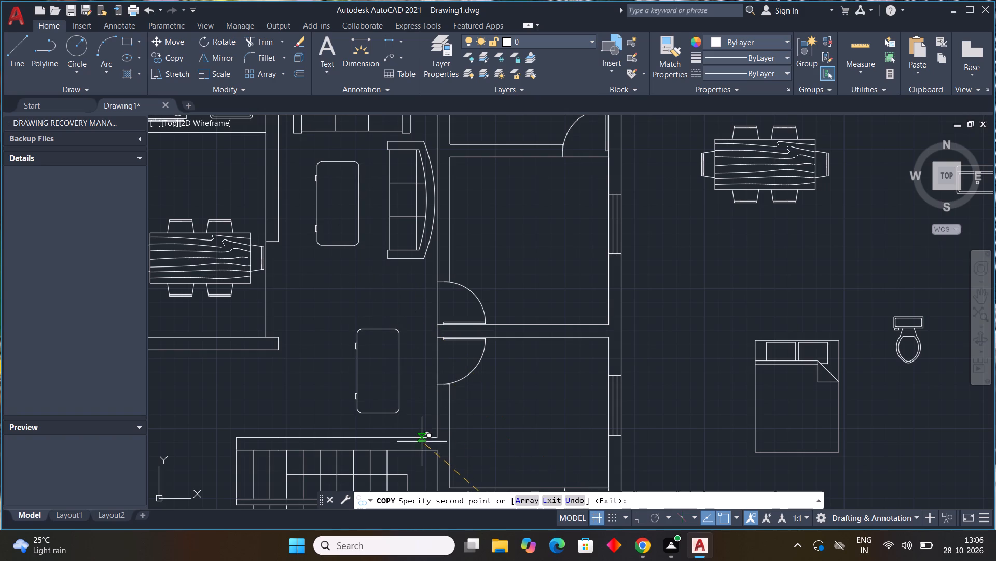
pyautogui.press('Escape')
# Copy the double bed from outside the plan into the upper right-hand bedroom, with its head against the room's top wall.
pyautogui.scroll(-4, 369, 367)
pyautogui.moveTo(597, 446); pyautogui.dragTo(528, 411, button='middle')
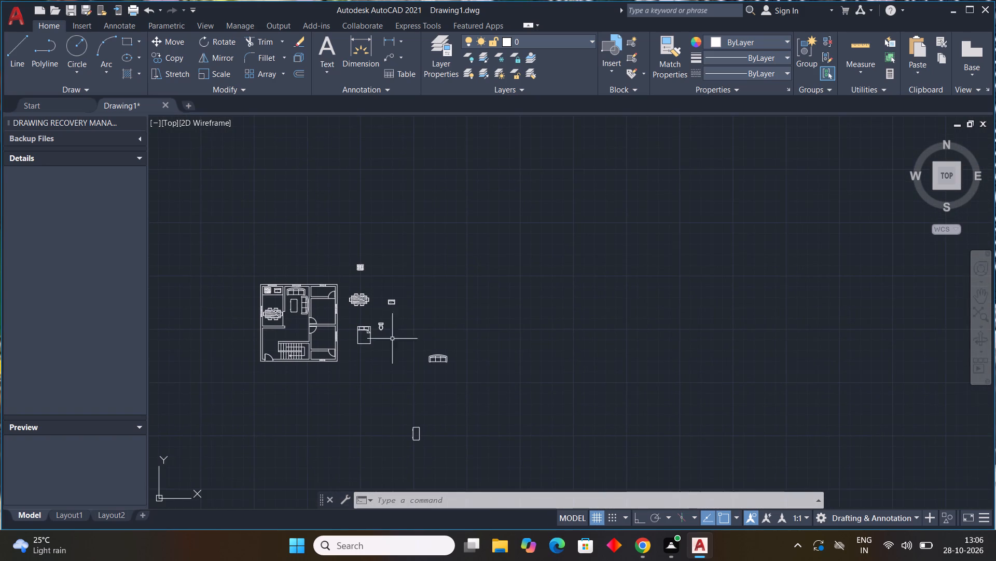
pyautogui.scroll(4, 371, 315)
pyautogui.moveTo(439, 360); pyautogui.dragTo(490, 348, button='middle')
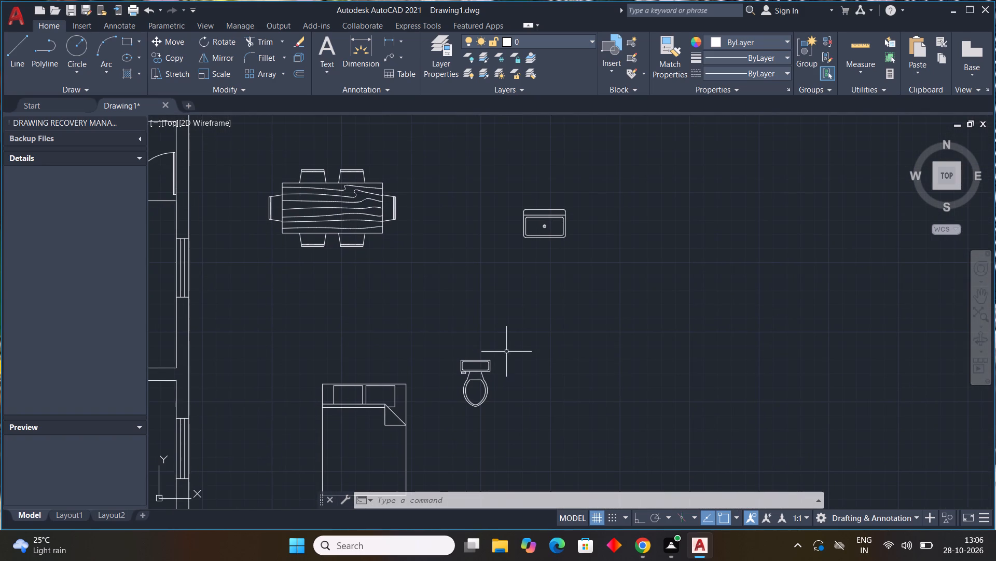
pyautogui.click(506, 352)
pyautogui.scroll(-1, 506, 352)
pyautogui.press('Escape')
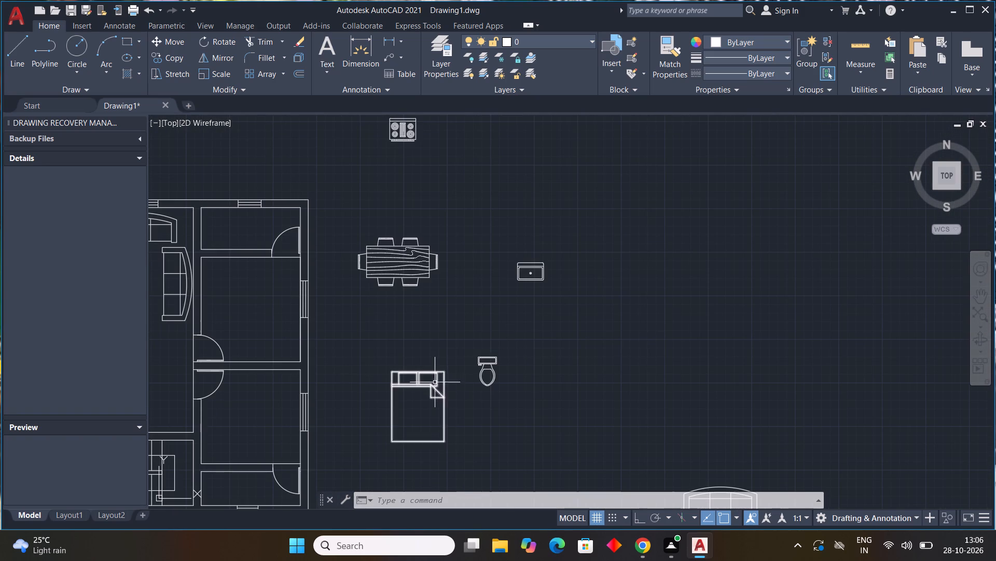
pyautogui.click(436, 373)
pyautogui.press('c')
pyautogui.press('o')
pyautogui.press('space')
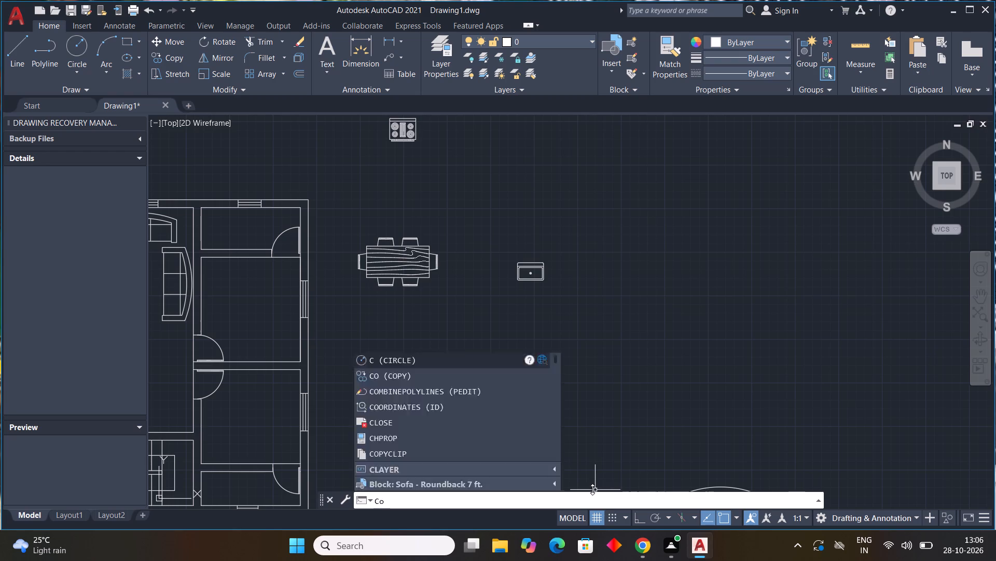
pyautogui.click(394, 369)
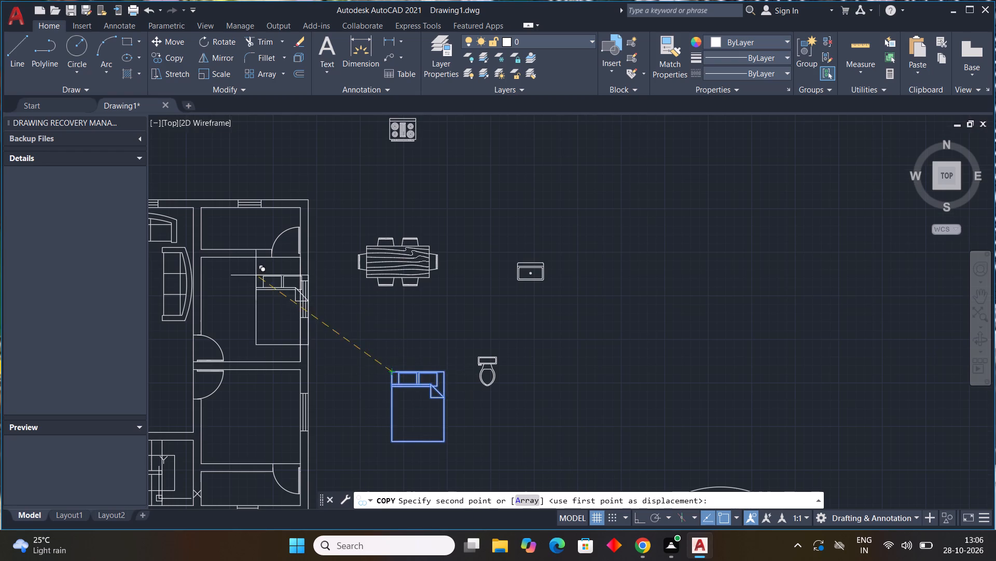
pyautogui.moveTo(257, 282); pyautogui.dragTo(375, 399, button='middle')
pyautogui.scroll(3, 366, 387)
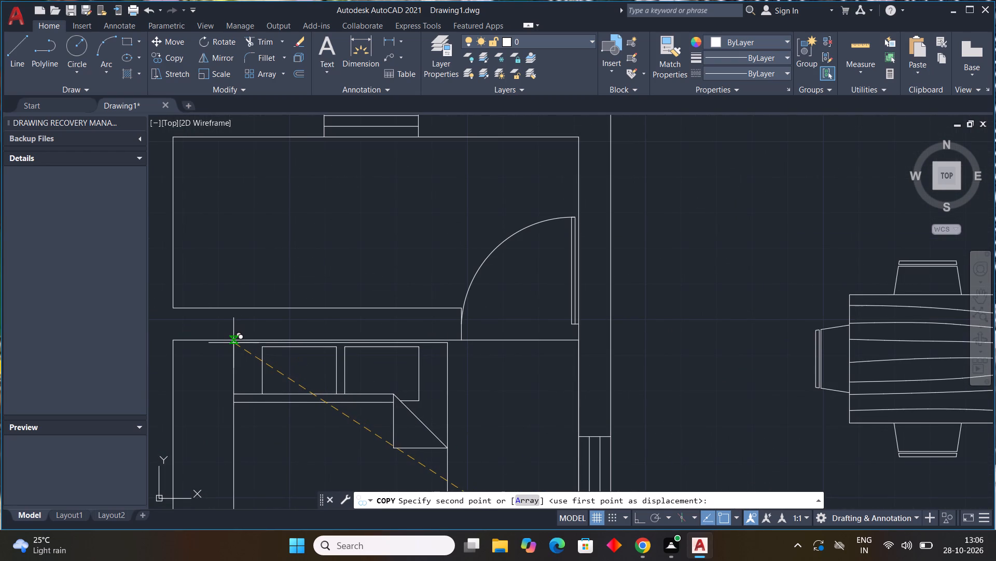
pyautogui.click(233, 343)
# Place a second copy of the double bed in the lower right-hand bedroom, with its head against the room's top wall.
pyautogui.scroll(-4, 300, 411)
pyautogui.moveTo(324, 413); pyautogui.dragTo(297, 275, button='middle')
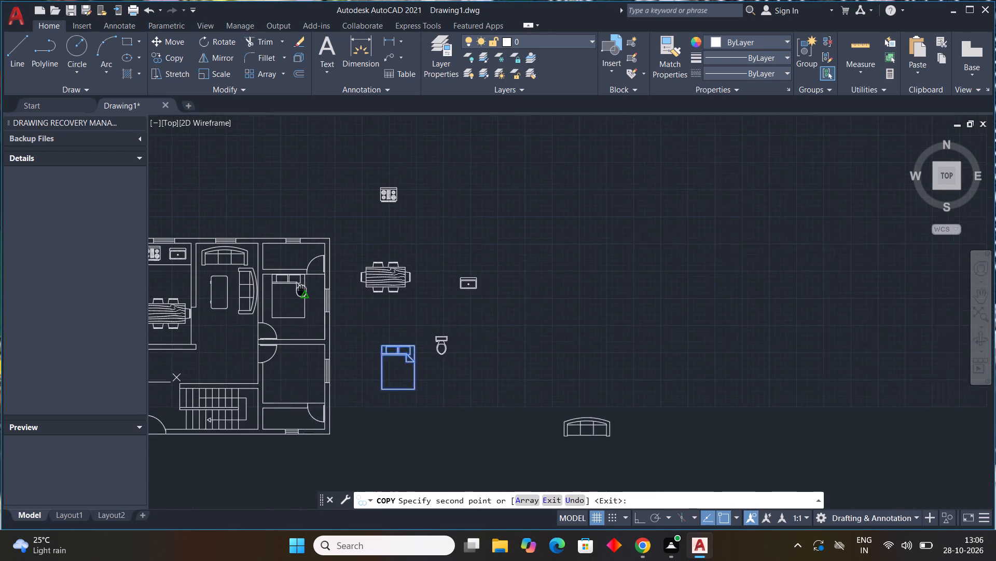
pyautogui.moveTo(297, 275); pyautogui.dragTo(287, 245, button='middle')
pyautogui.middleClick(287, 245)
pyautogui.scroll(2, 273, 299)
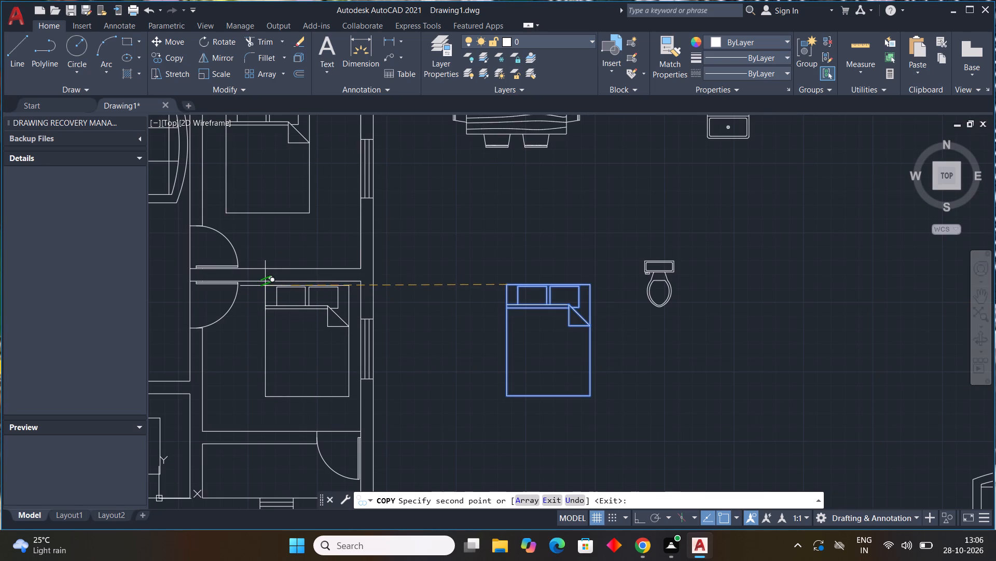
pyautogui.scroll(3, 265, 286)
pyautogui.click(268, 271)
pyautogui.scroll(-3, 268, 336)
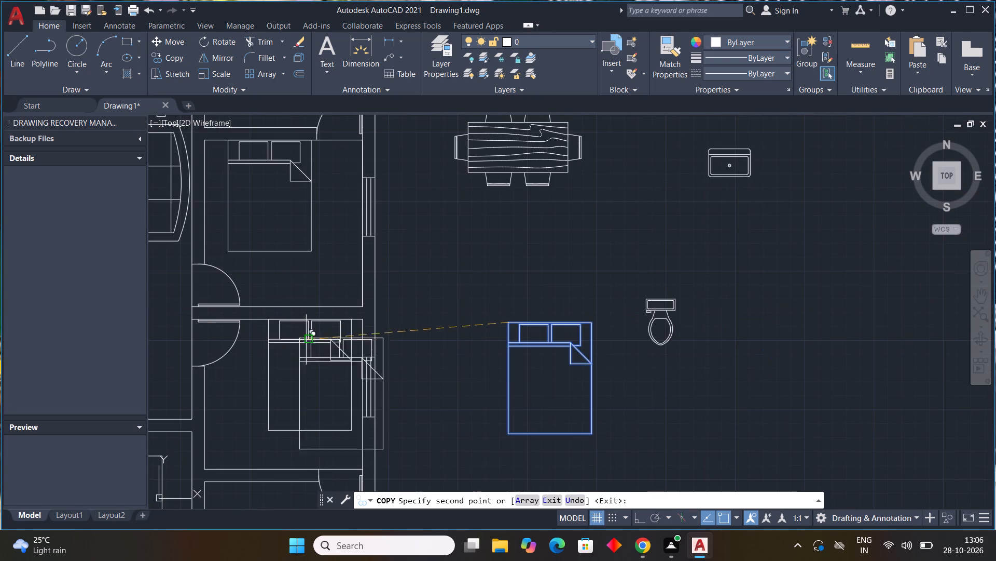
pyautogui.press('Escape')
pyautogui.press('Escape')
# Rotate the toilet outside the plan by 180° so its tank faces south.
pyautogui.moveTo(620, 380); pyautogui.dragTo(578, 380, button='middle')
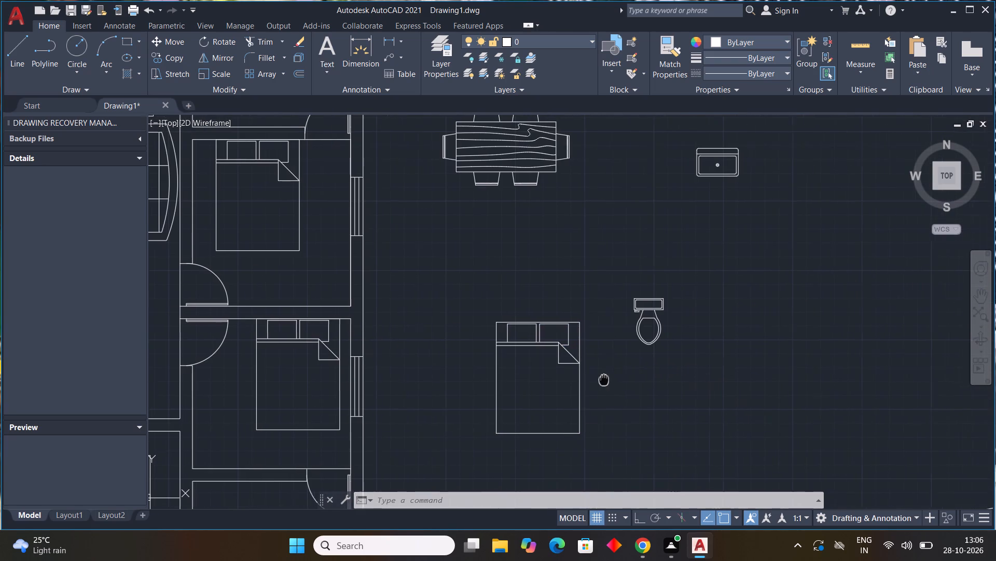
pyautogui.moveTo(578, 380); pyautogui.dragTo(520, 363, button='middle')
pyautogui.moveTo(623, 250); pyautogui.dragTo(587, 292)
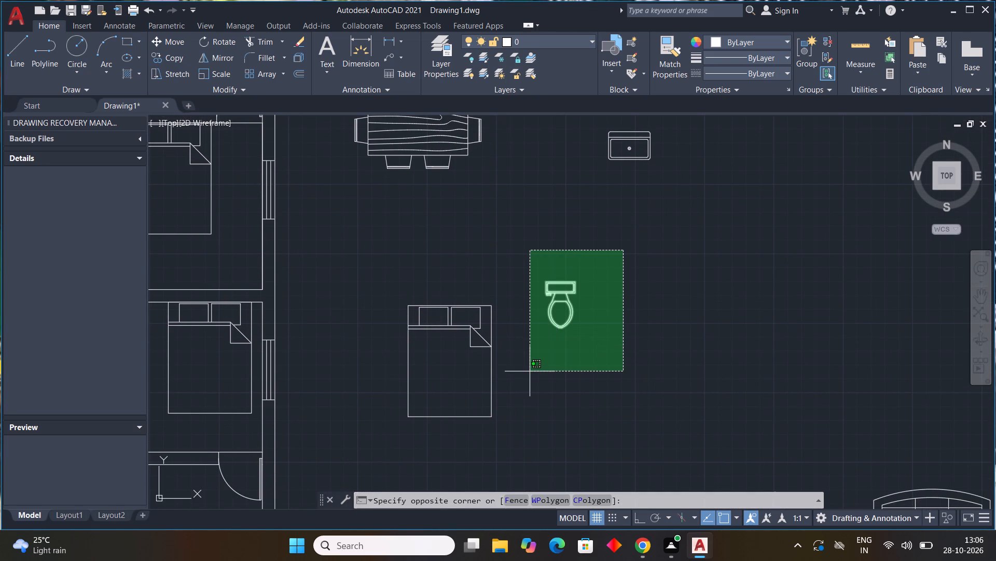
pyautogui.click(530, 371)
pyautogui.press('r')
pyautogui.press('o')
pyautogui.press('space')
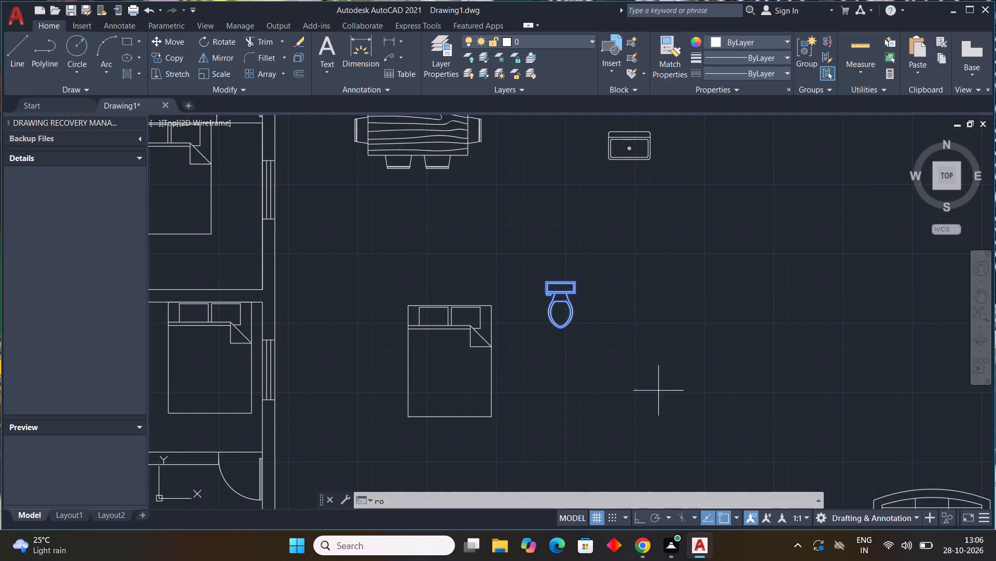
pyautogui.moveTo(572, 279); pyautogui.dragTo(578, 294)
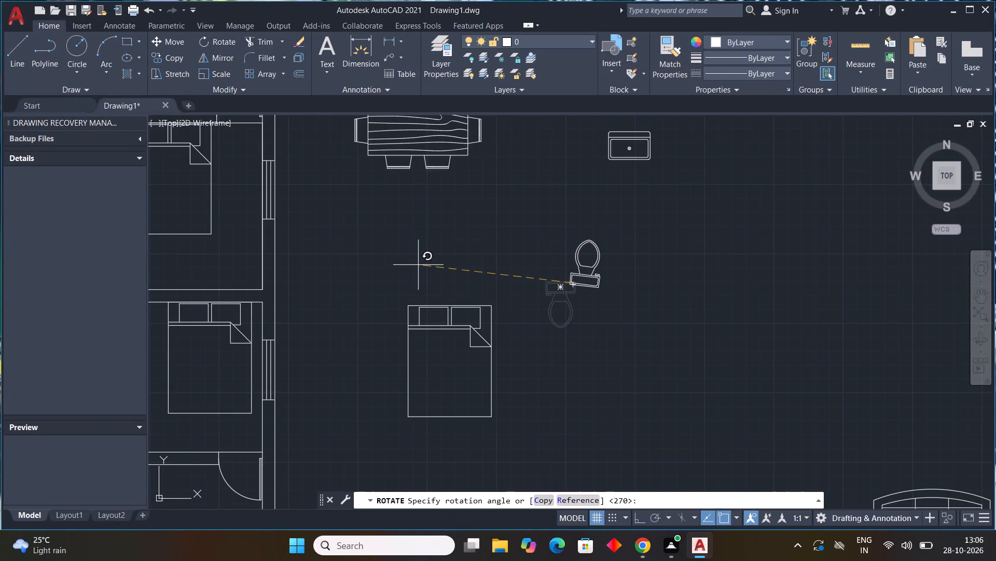
pyautogui.press('F8')
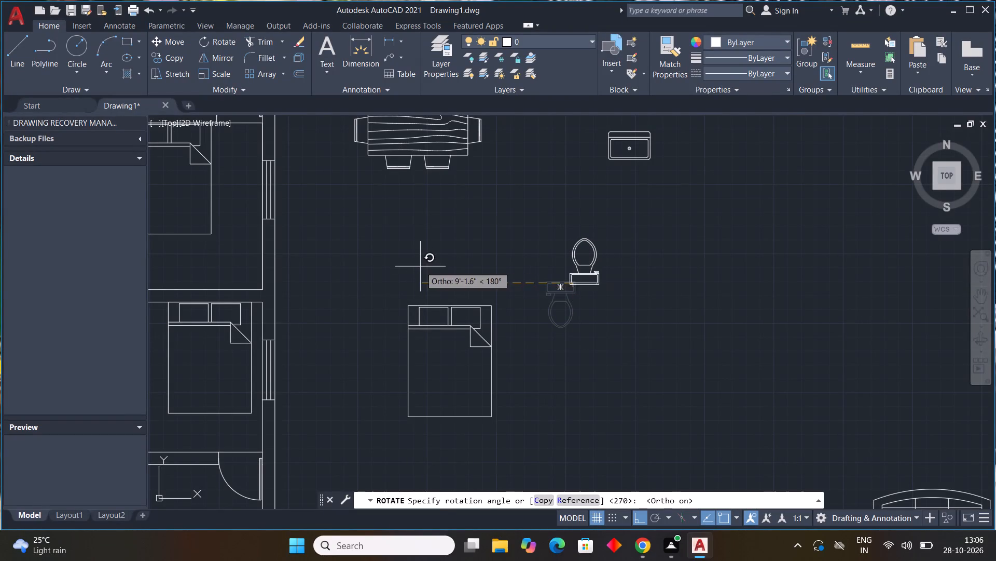
pyautogui.click(420, 266)
# Copy the rotated toilet into the bottom-right bathroom, with its tank against the outer wall at the window.
pyautogui.click(595, 285)
pyautogui.press('c')
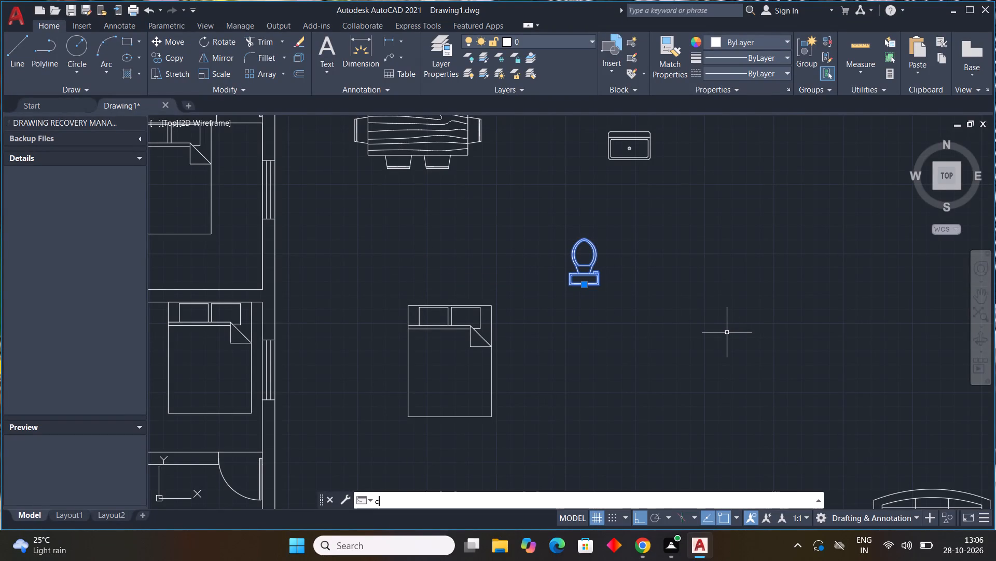
pyautogui.press('o')
pyautogui.press('space')
pyautogui.moveTo(580, 286); pyautogui.dragTo(580, 296)
pyautogui.press('F8')
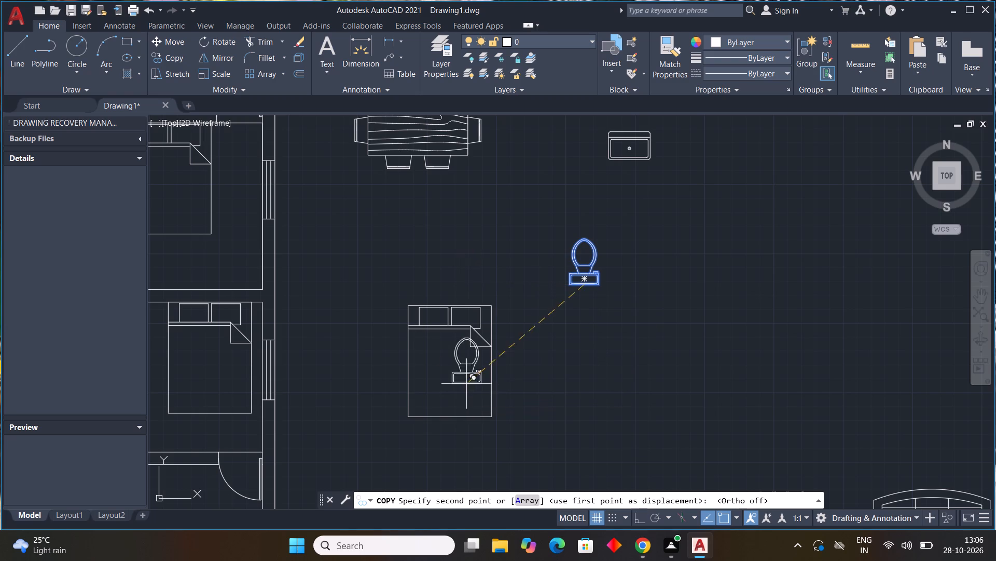
pyautogui.moveTo(400, 379); pyautogui.dragTo(579, 257, button='middle')
pyautogui.scroll(-1, 432, 351)
pyautogui.middleClick(579, 257)
pyautogui.scroll(3, 429, 356)
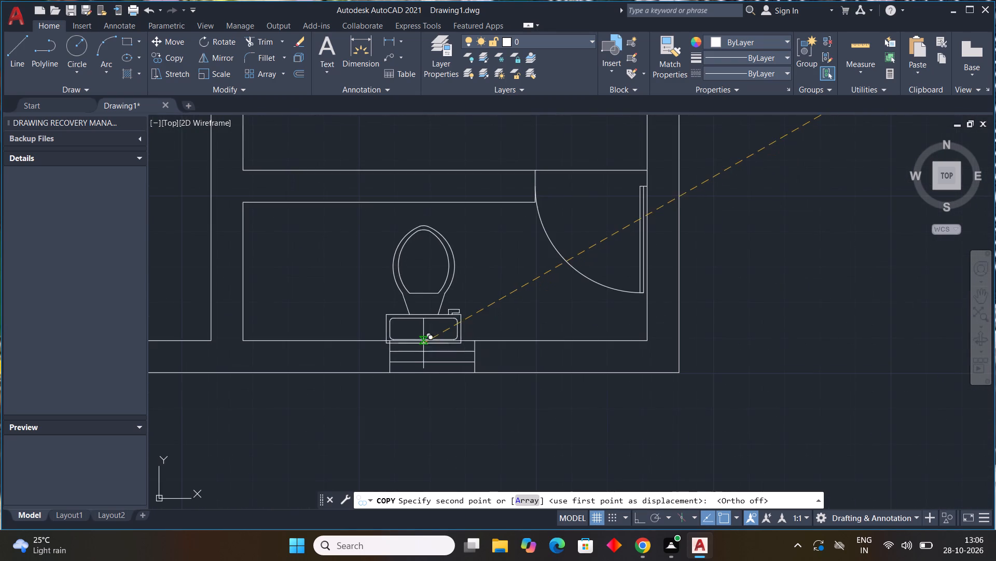
pyautogui.scroll(2, 423, 343)
pyautogui.scroll(-1, 441, 341)
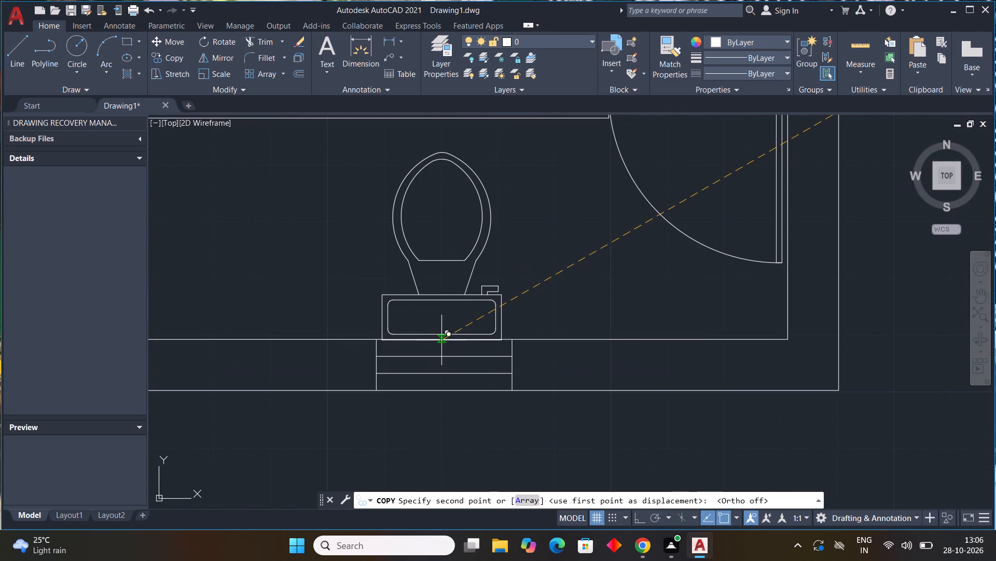
pyautogui.click(441, 340)
# Place another copy of the toilet in the top-right bathroom, with its tank against the wall shared with the bedroom.
pyautogui.scroll(-3, 497, 324)
pyautogui.moveTo(498, 368); pyautogui.dragTo(455, 486, button='middle')
pyautogui.moveTo(455, 485); pyautogui.dragTo(452, 473, button='middle')
pyautogui.moveTo(478, 277); pyautogui.dragTo(478, 309, button='middle')
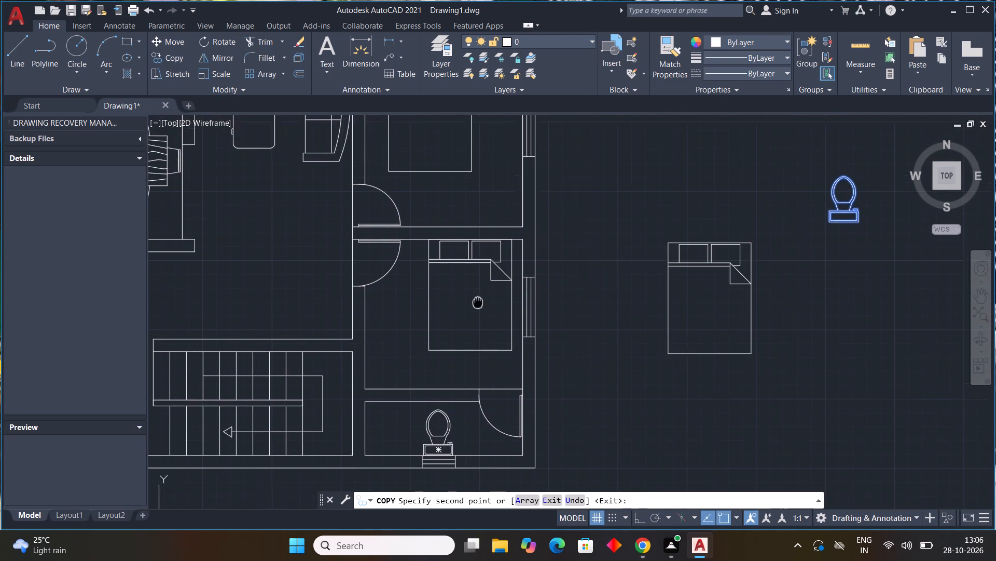
pyautogui.moveTo(478, 309); pyautogui.dragTo(473, 497, button='middle')
pyautogui.scroll(2, 423, 248)
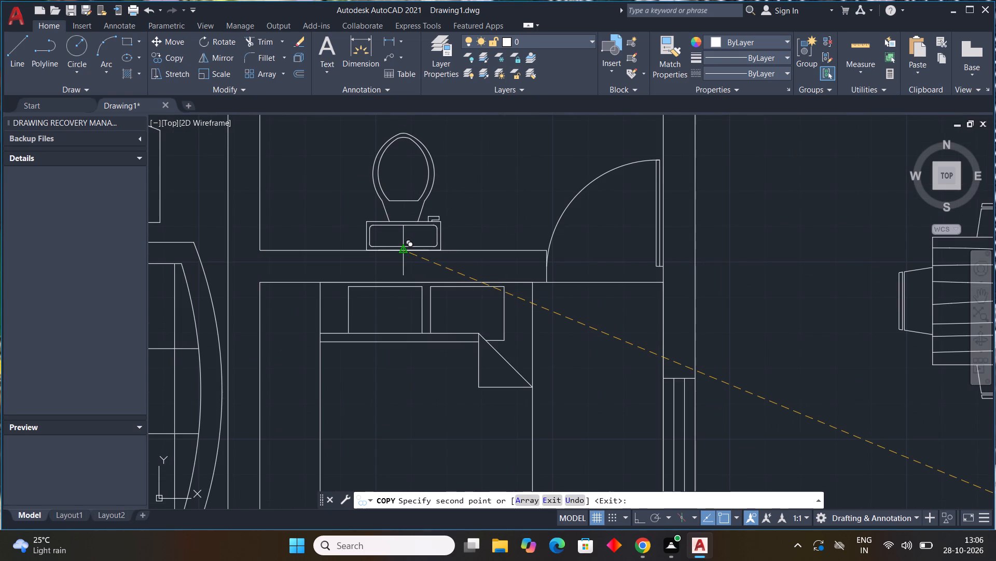
pyautogui.click(405, 250)
pyautogui.scroll(-4, 521, 368)
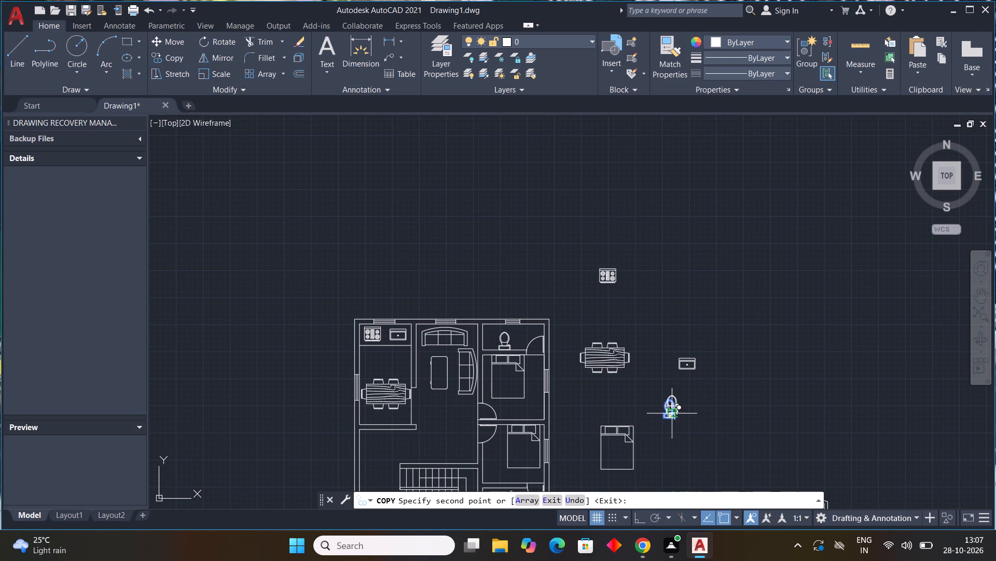
pyautogui.press('Escape')
pyautogui.press('`')
pyautogui.press('Escape')
pyautogui.press('Escape')
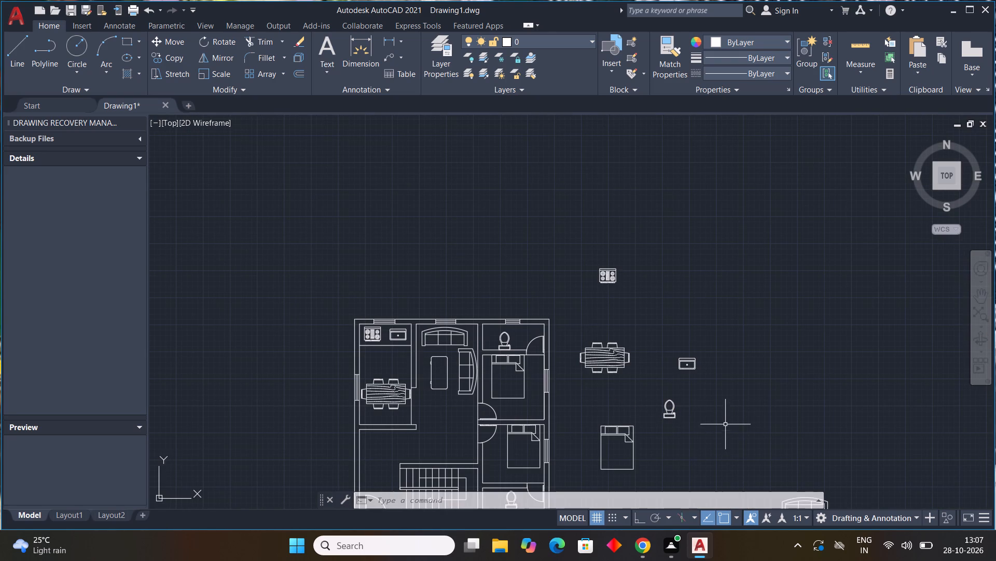
# Add a multiline text label reading KITCHEN with 8'X8' on a second line, in the kitchen below the counter.
pyautogui.moveTo(720, 420); pyautogui.dragTo(622, 340, button='middle')
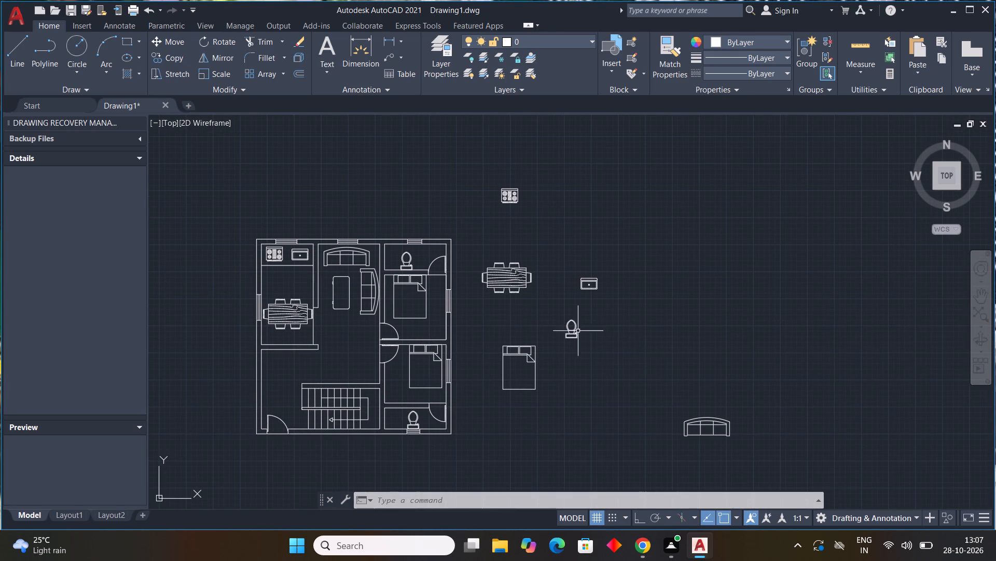
pyautogui.scroll(-2, 453, 306)
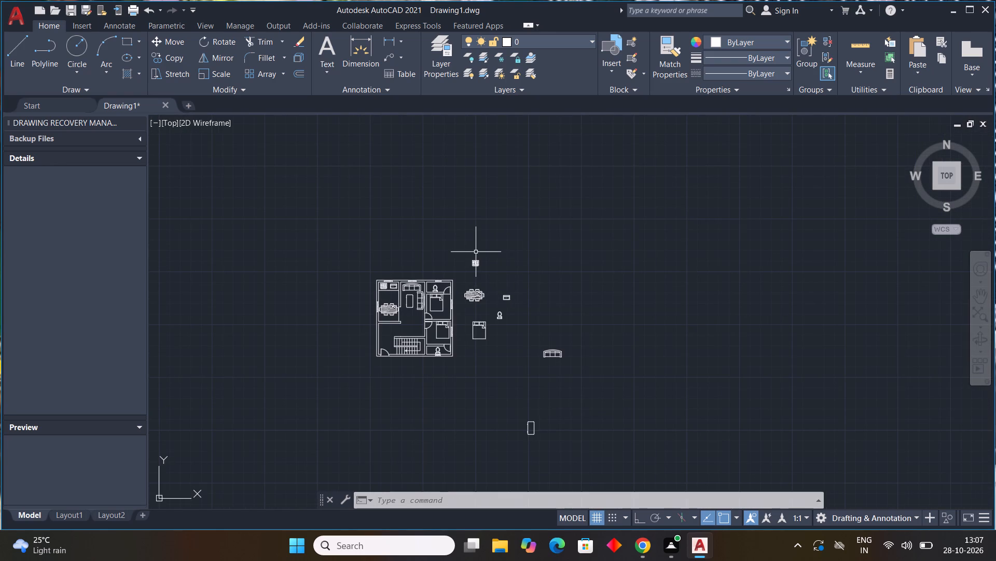
pyautogui.click(328, 49)
pyautogui.scroll(4, 396, 275)
pyautogui.moveTo(405, 300); pyautogui.dragTo(435, 156, button='middle')
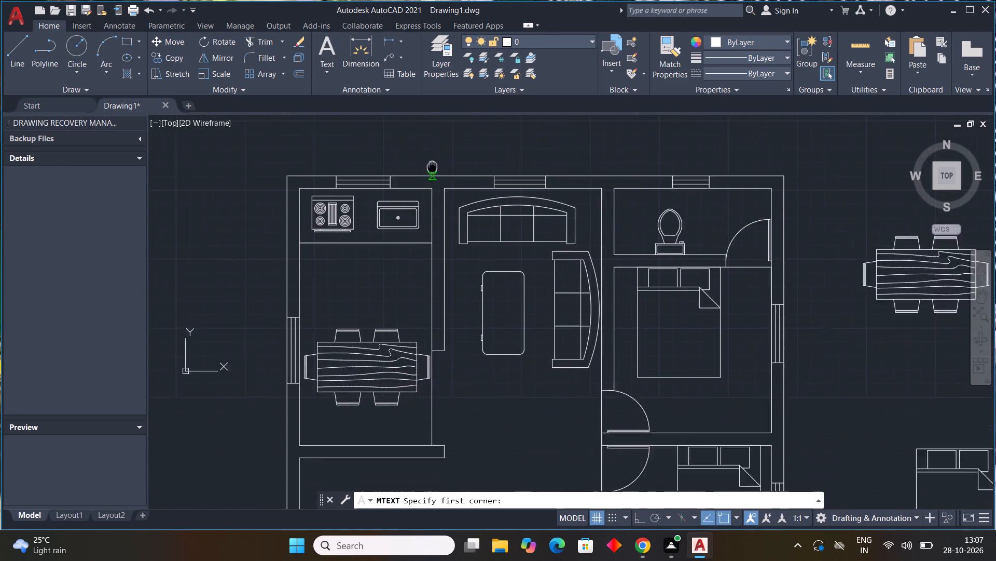
pyautogui.moveTo(435, 156); pyautogui.dragTo(441, 126, button='middle')
pyautogui.scroll(2, 337, 226)
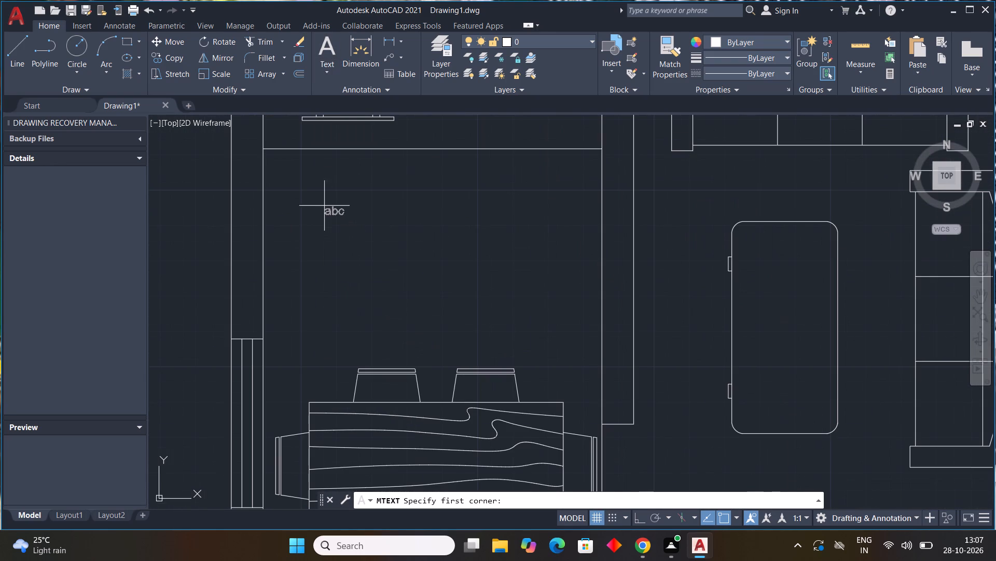
pyautogui.click(317, 180)
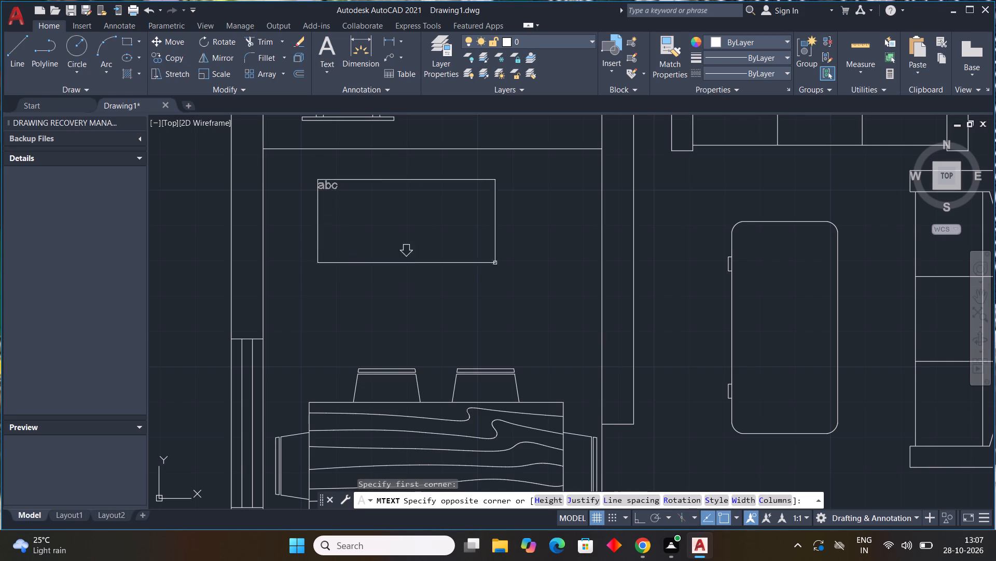
pyautogui.click(550, 276)
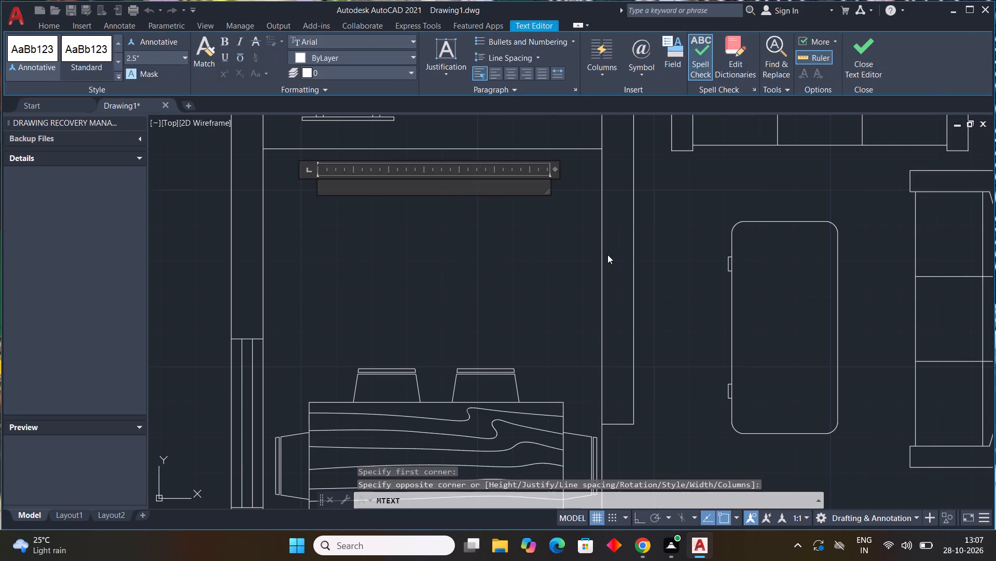
pyautogui.write('ki')
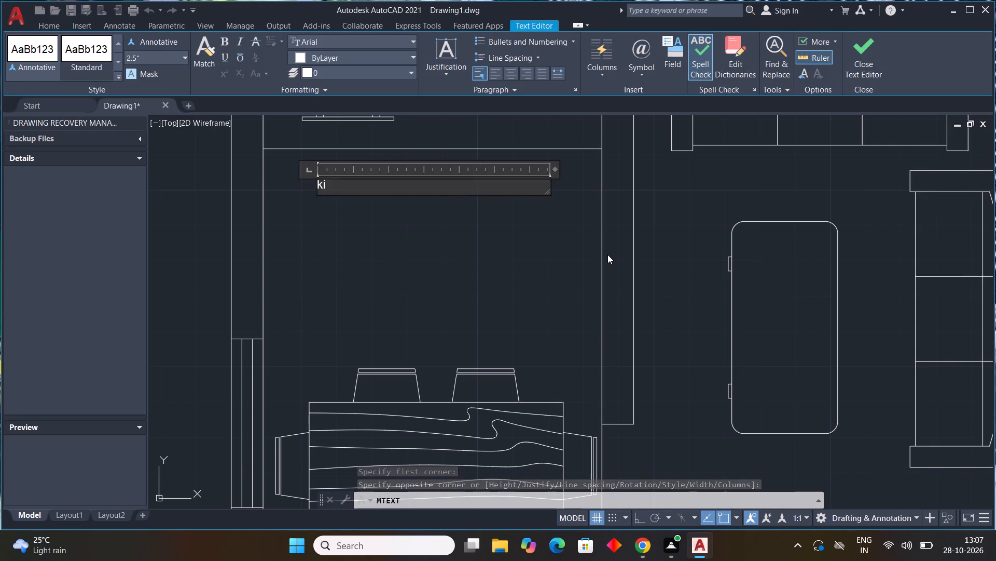
pyautogui.press('BackSpace')
pyautogui.press('BackSpace')
pyautogui.write('KI')
pyautogui.write('TCHEM')
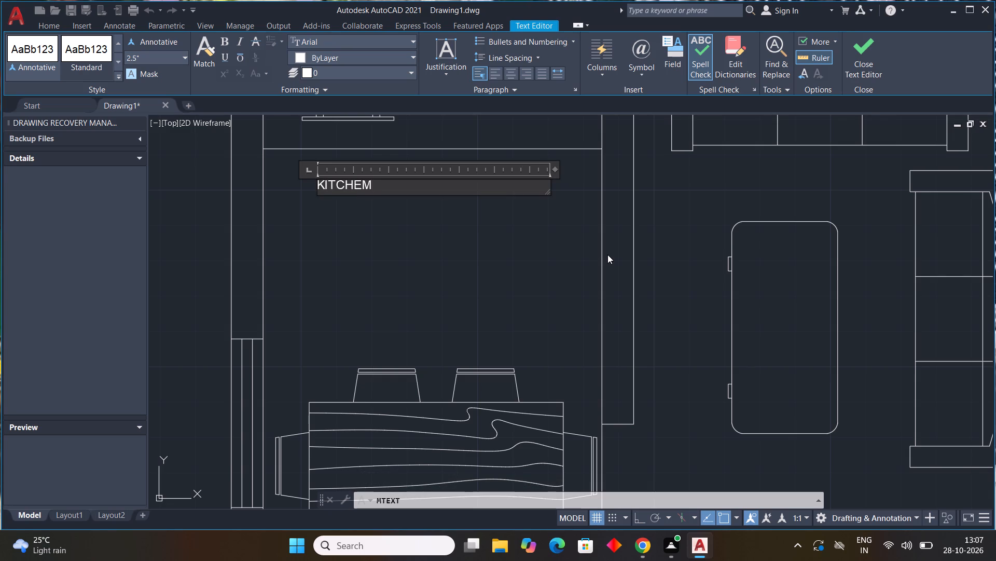
pyautogui.press('BackSpace')
pyautogui.press('n')
pyautogui.press('Return')
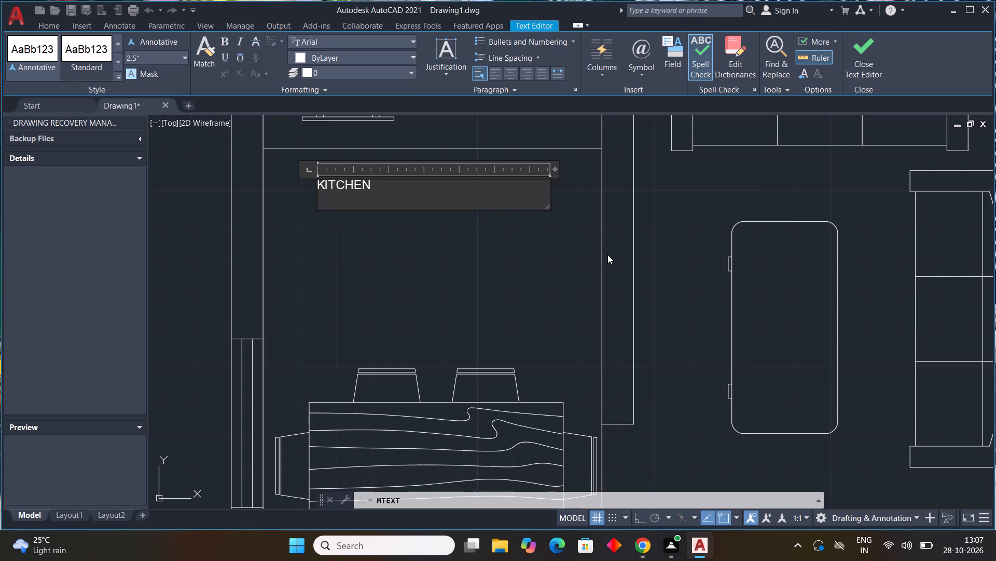
pyautogui.write("8'")
pyautogui.write("X8'")
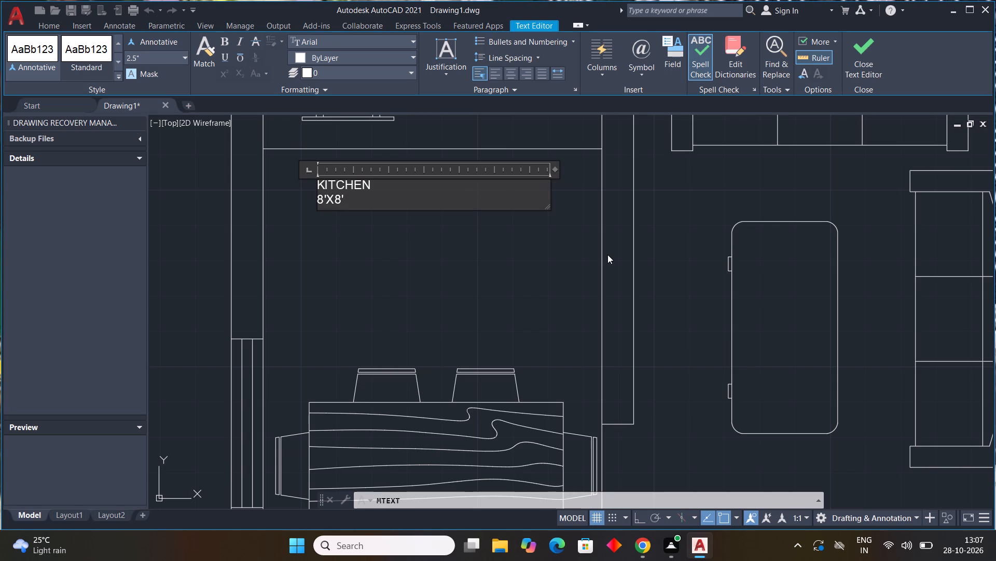
pyautogui.click(466, 295)
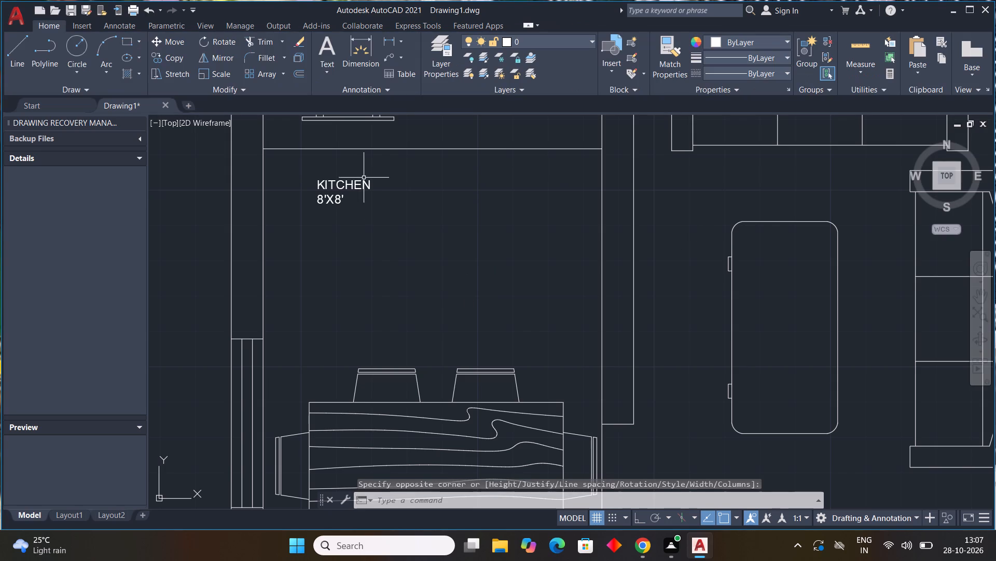
# Set the kitchen label's text height to 9".
pyautogui.click(357, 184)
pyautogui.rightClick(357, 185)
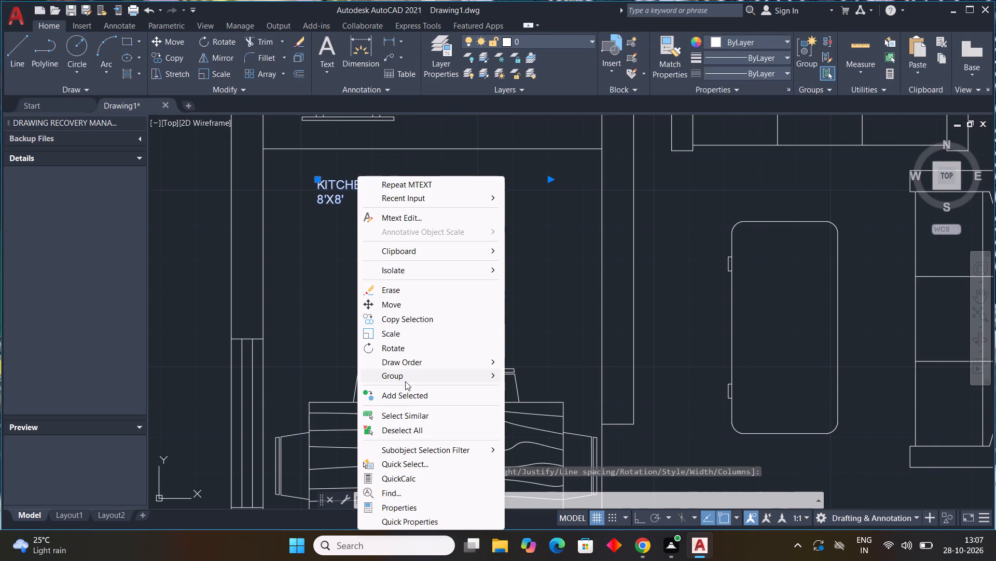
pyautogui.click(395, 508)
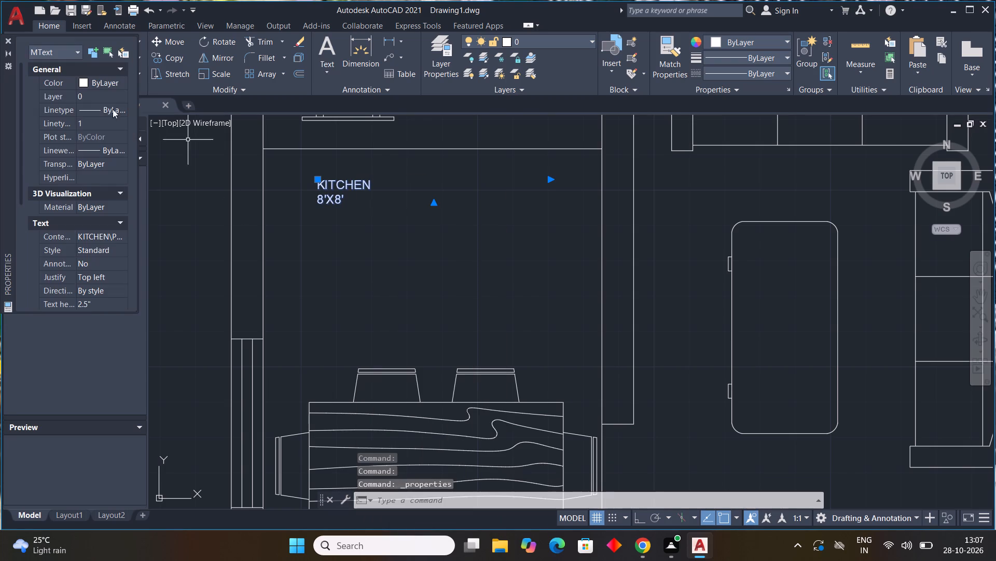
pyautogui.scroll(-3, 75, 143)
pyautogui.click(102, 129)
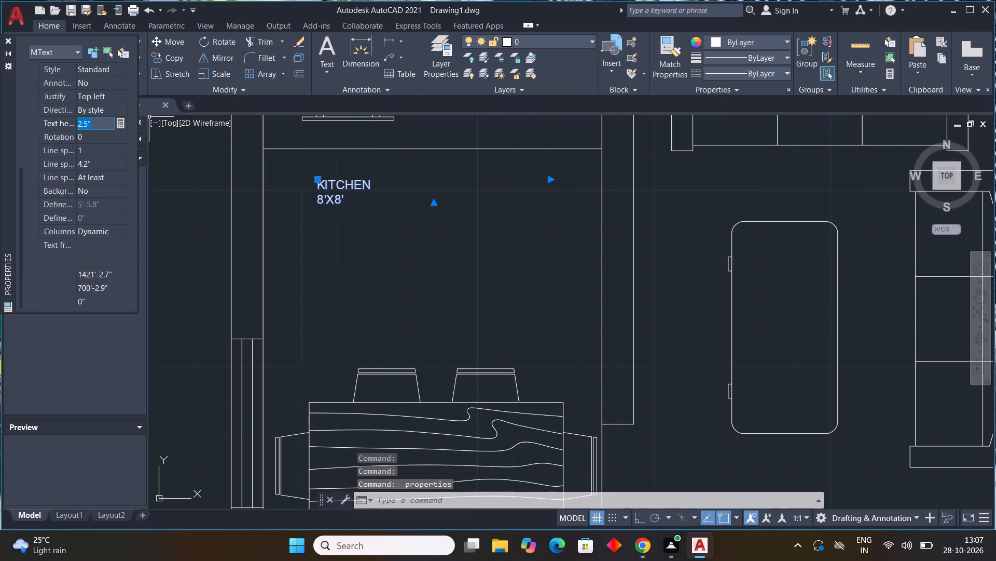
pyautogui.moveTo(101, 125); pyautogui.dragTo(0, 132)
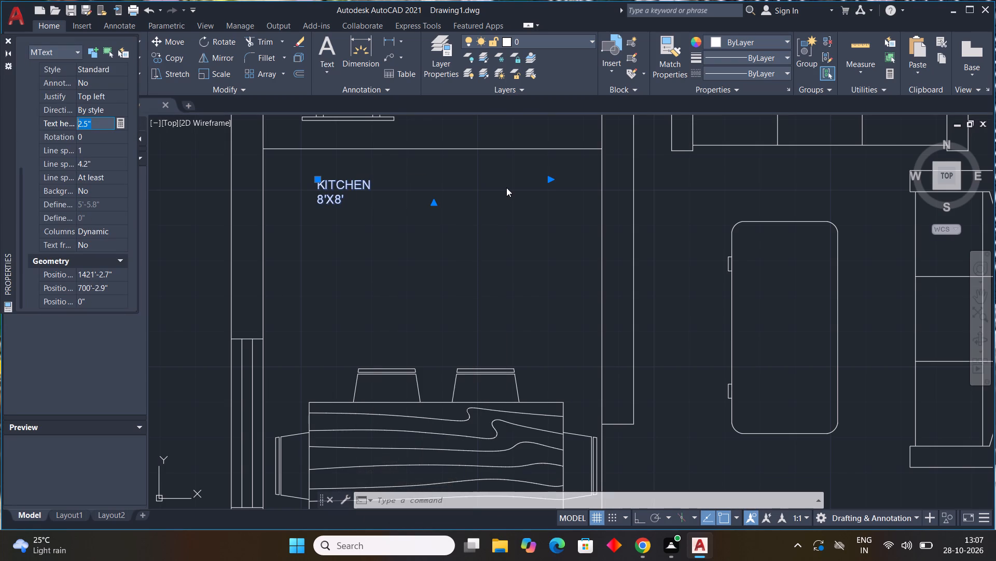
pyautogui.write('9"')
pyautogui.press('Return')
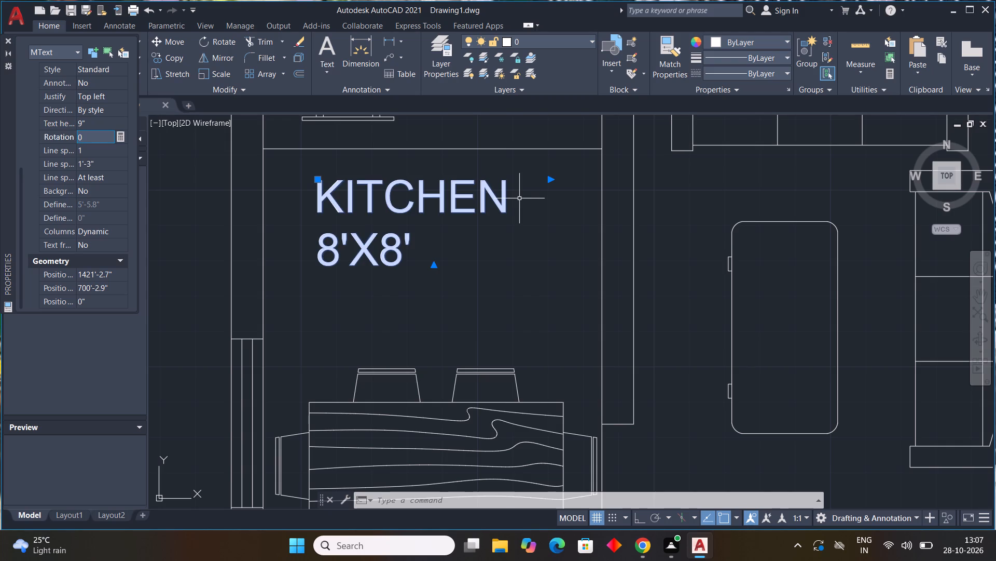
pyautogui.press('Escape')
pyautogui.press('Escape')
pyautogui.press('Escape')
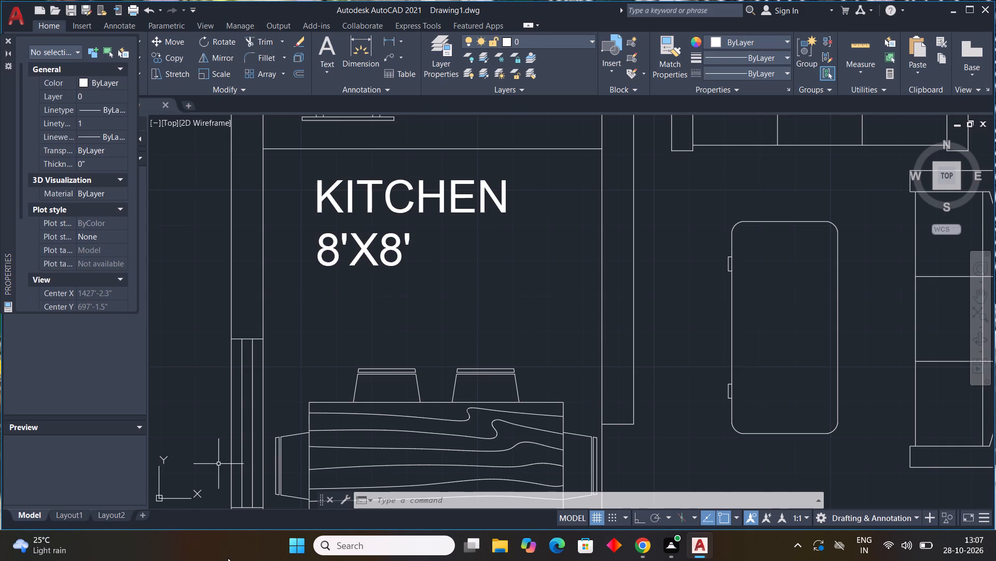
# Copy the kitchen label and place a copy over the dining table.
pyautogui.scroll(-1, 226, 557)
pyautogui.scroll(-2, 309, 326)
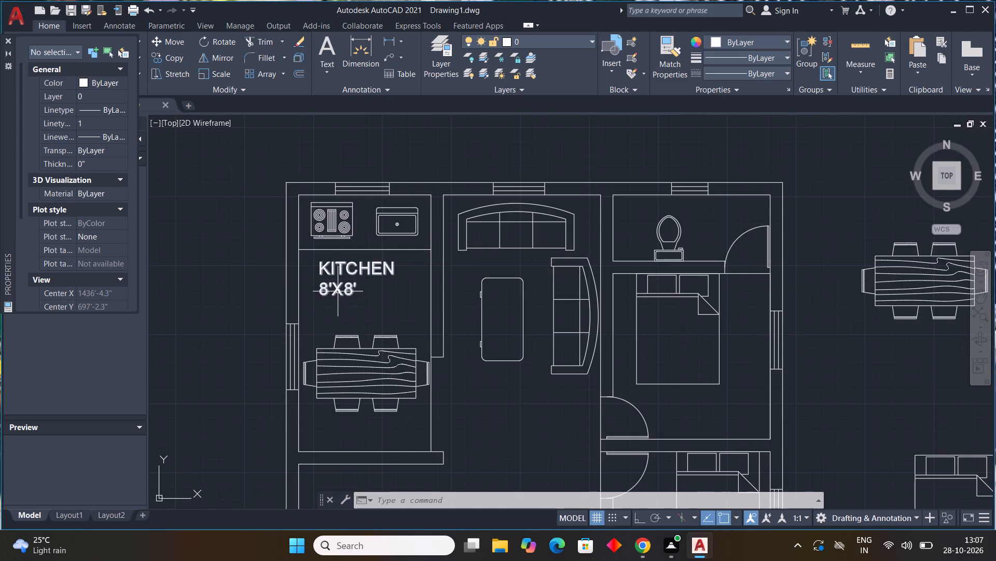
pyautogui.click(338, 291)
pyautogui.press('c')
pyautogui.write('O')
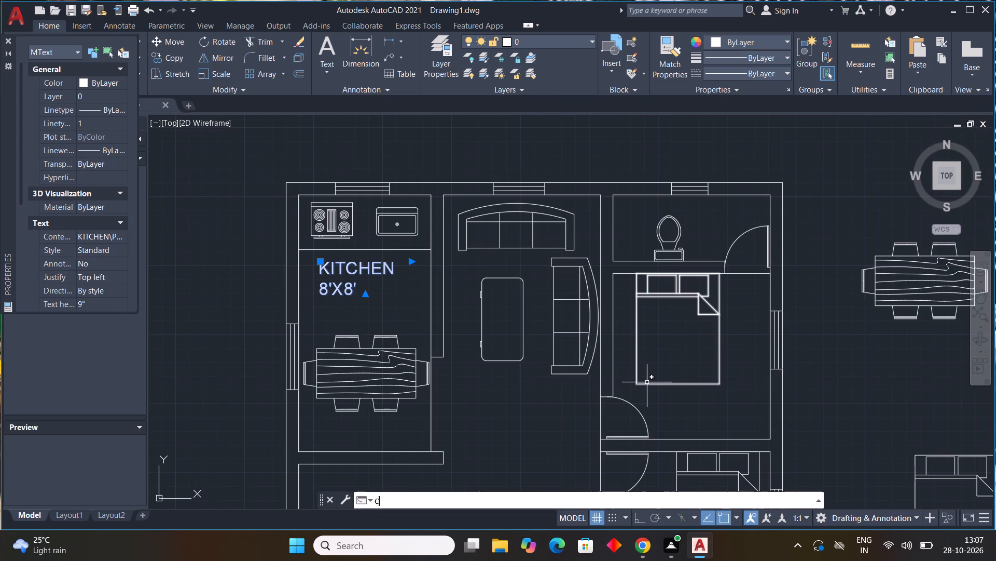
pyautogui.press('space')
pyautogui.click(327, 286)
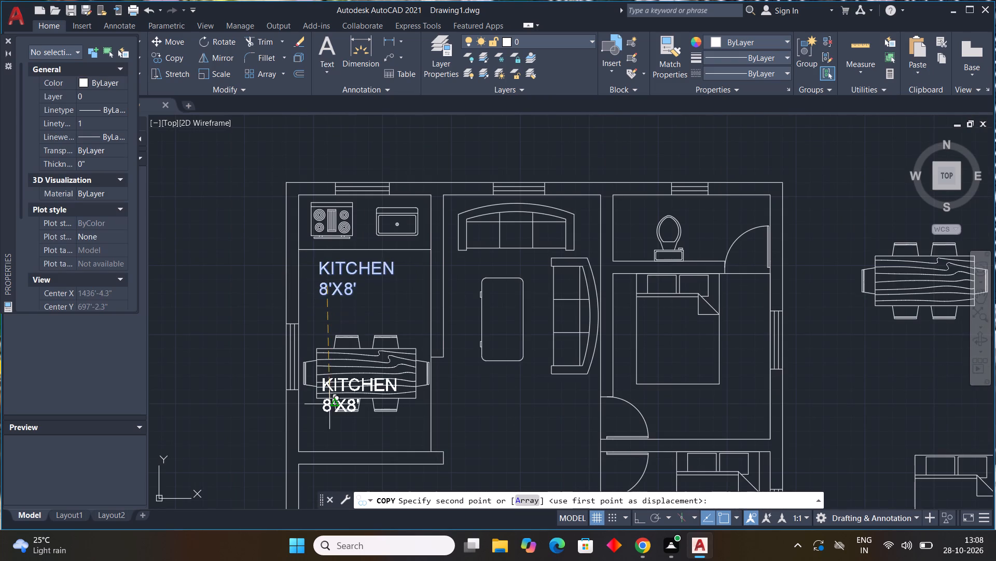
pyautogui.scroll(2, 333, 388)
pyautogui.click(334, 372)
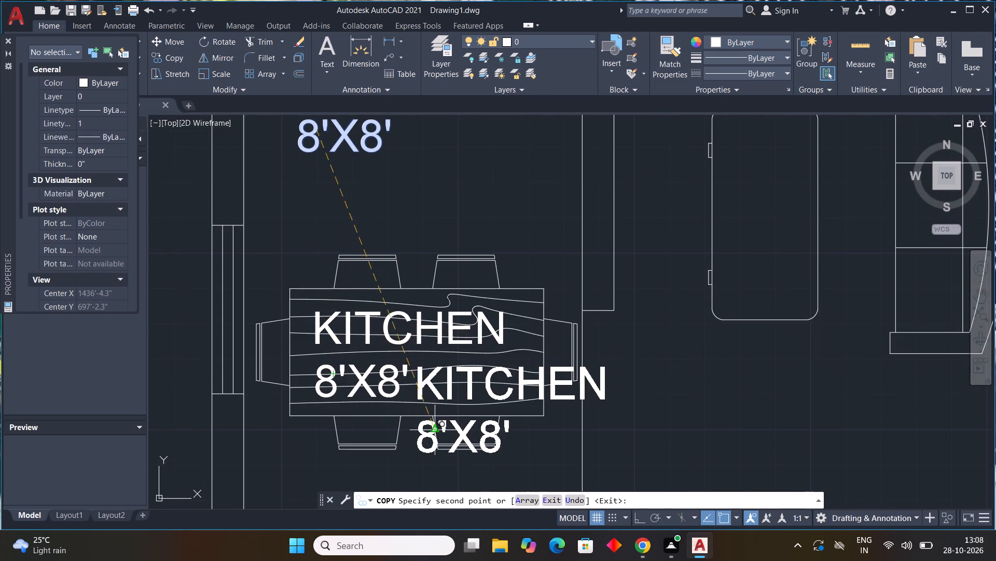
# Place another copy of the kitchen label in the living room, just below the coffee table.
pyautogui.scroll(-2, 432, 431)
pyautogui.scroll(1, 561, 354)
pyautogui.moveTo(564, 417); pyautogui.dragTo(563, 412, button='middle')
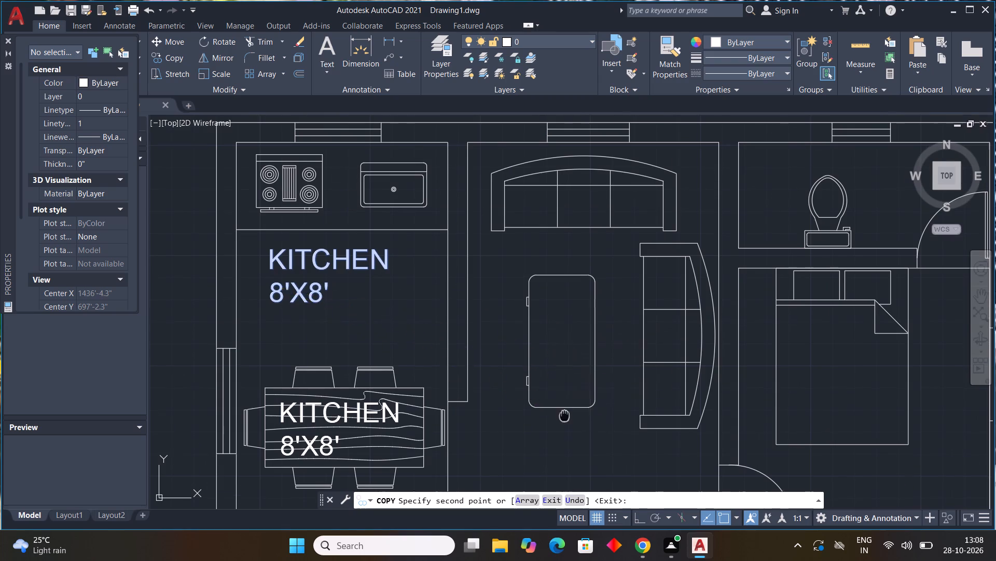
pyautogui.moveTo(563, 412); pyautogui.dragTo(531, 132, button='middle')
pyautogui.click(483, 205)
# Place another copy of the label in the entrance area beside the staircase, above the entrance door.
pyautogui.scroll(-1, 553, 312)
pyautogui.moveTo(553, 312); pyautogui.dragTo(592, 252, button='middle')
pyautogui.scroll(-1, 553, 312)
pyautogui.scroll(3, 479, 320)
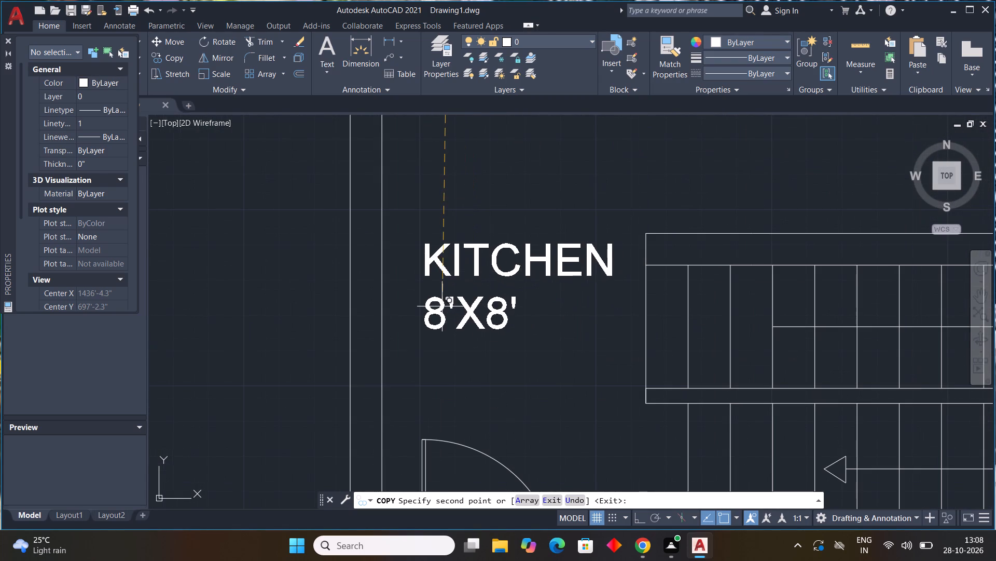
pyautogui.click(442, 306)
# Place another copy of the label in the top-right bathroom, at the toilet.
pyautogui.scroll(-4, 468, 341)
pyautogui.scroll(3, 599, 328)
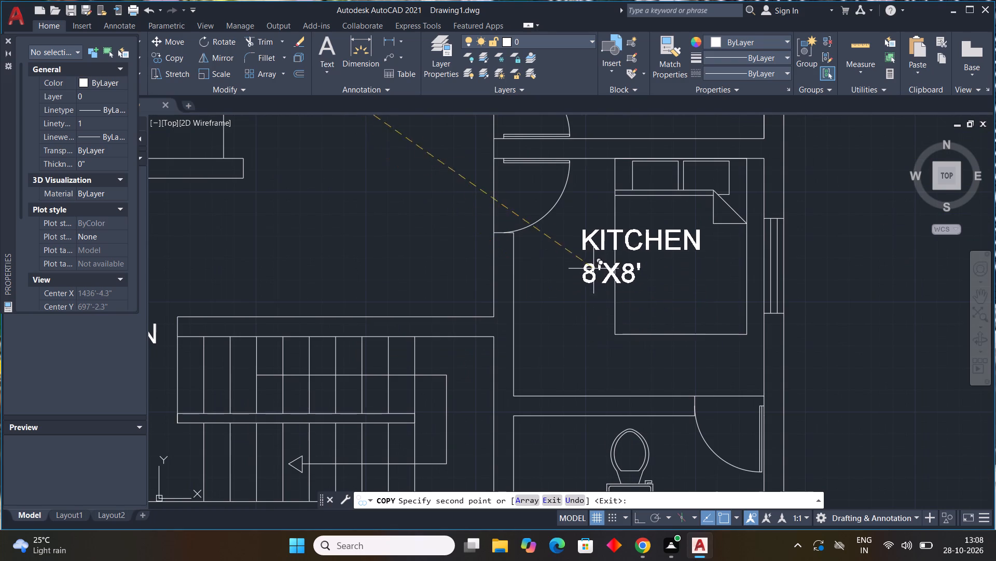
pyautogui.moveTo(601, 246); pyautogui.dragTo(508, 458, button='middle')
pyautogui.moveTo(564, 298); pyautogui.dragTo(560, 517, button='middle')
pyautogui.scroll(-1, 563, 303)
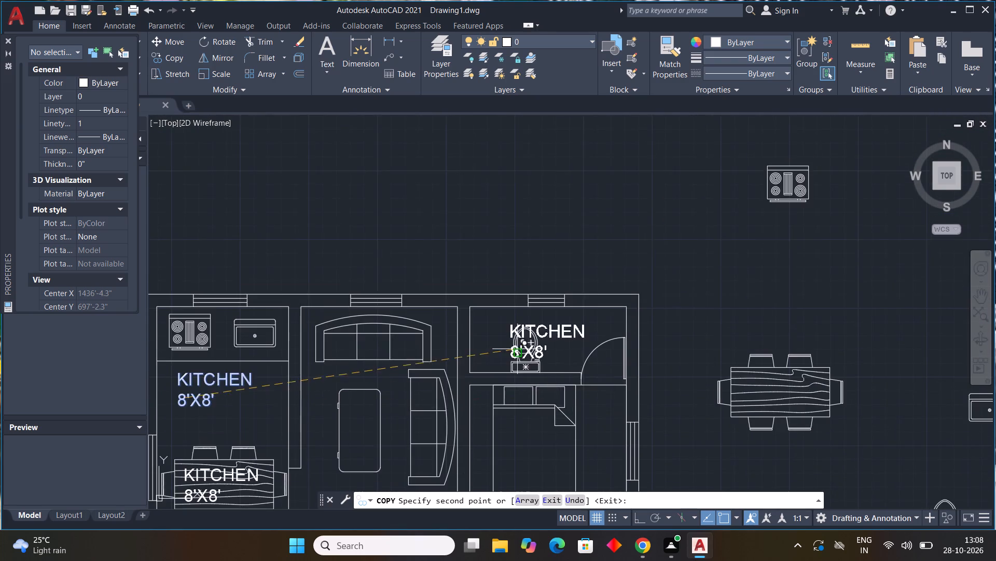
pyautogui.scroll(3, 517, 346)
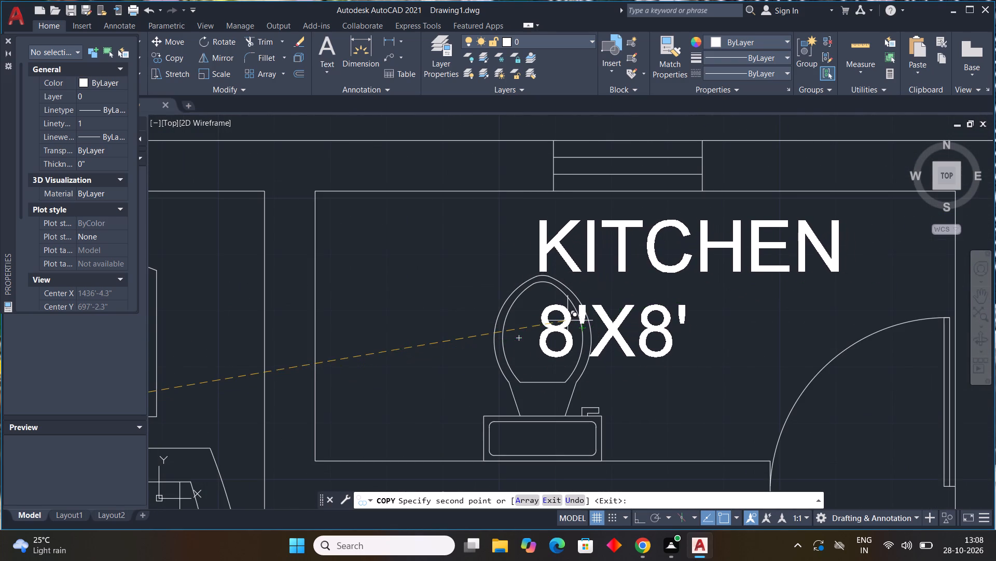
pyautogui.click(568, 320)
# Place another copy of the label over the bed in the upper right-hand bedroom.
pyautogui.scroll(-3, 578, 401)
pyautogui.moveTo(598, 435); pyautogui.dragTo(551, 281, button='middle')
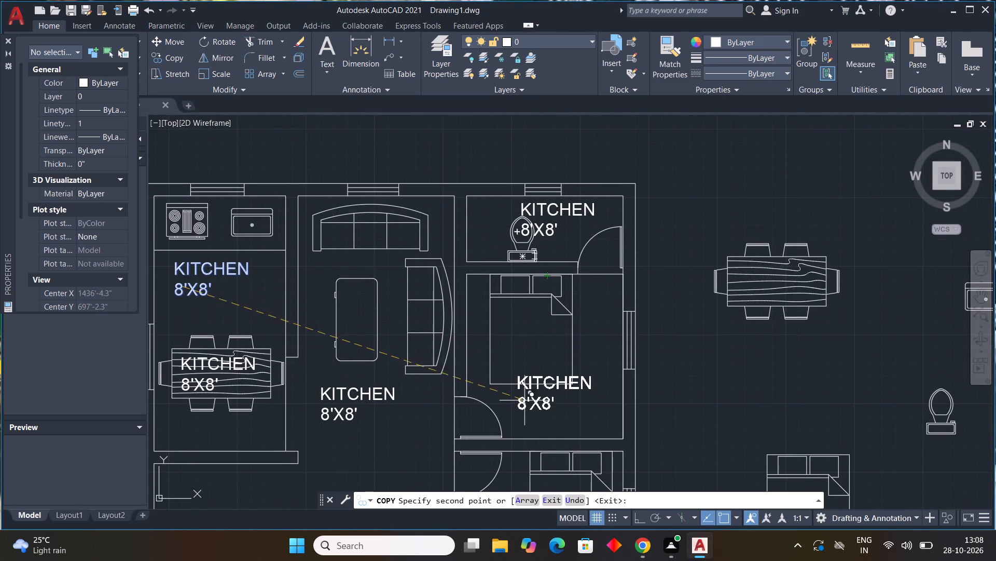
pyautogui.moveTo(524, 399); pyautogui.dragTo(501, 300, button='middle')
pyautogui.scroll(1, 501, 296)
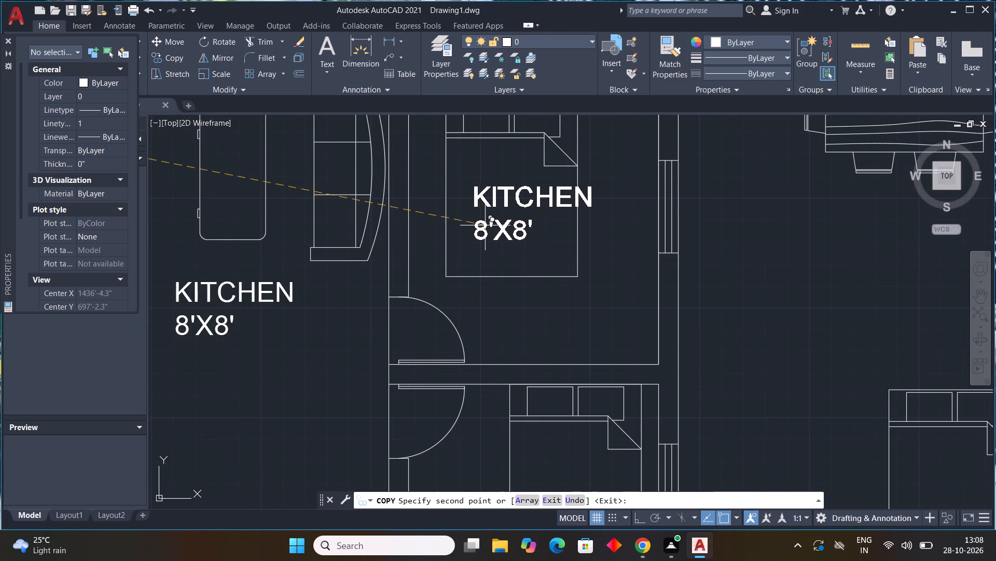
pyautogui.click(471, 221)
# Place another copy of the label in the lower right-hand bedroom, overlapping the bed's left side.
pyautogui.scroll(-3, 543, 343)
pyautogui.moveTo(539, 317); pyautogui.dragTo(508, 232, button='middle')
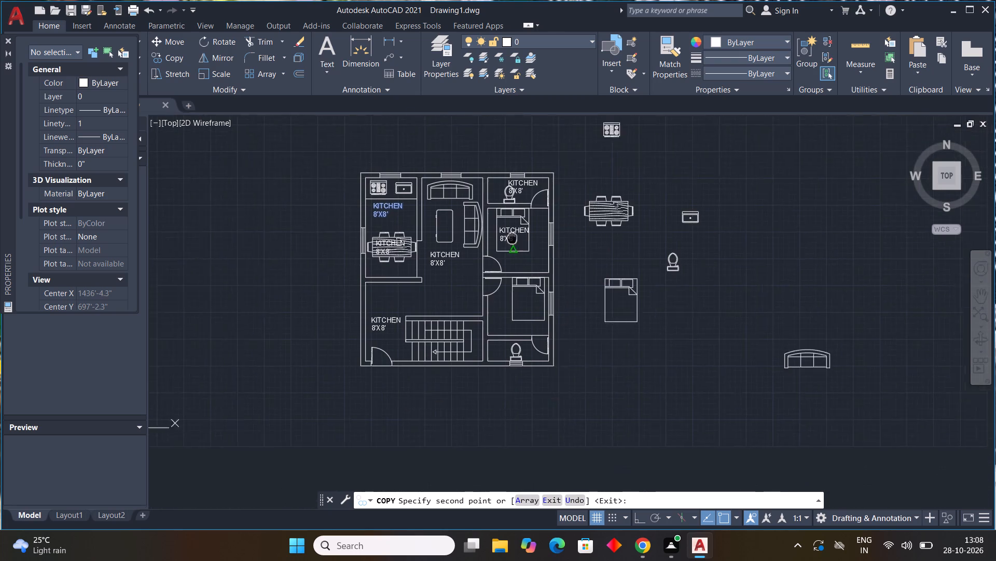
pyautogui.moveTo(508, 232); pyautogui.dragTo(497, 212, button='middle')
pyautogui.scroll(4, 476, 290)
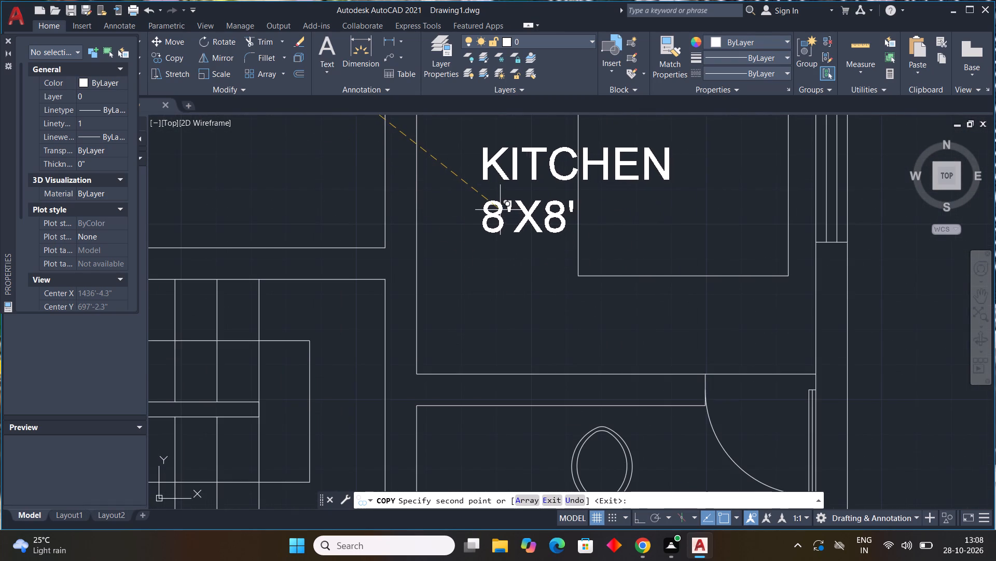
pyautogui.click(500, 209)
# Place another copy of the label in the bottom-right bathroom, beside the toilet.
pyautogui.moveTo(504, 400); pyautogui.dragTo(506, 241, button='middle')
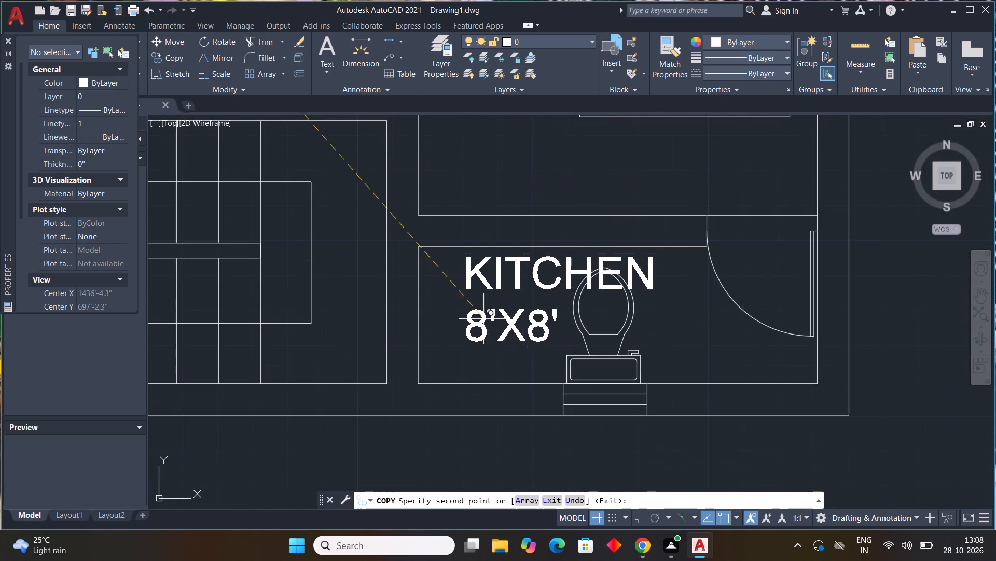
pyautogui.click(465, 338)
pyautogui.scroll(-3, 534, 342)
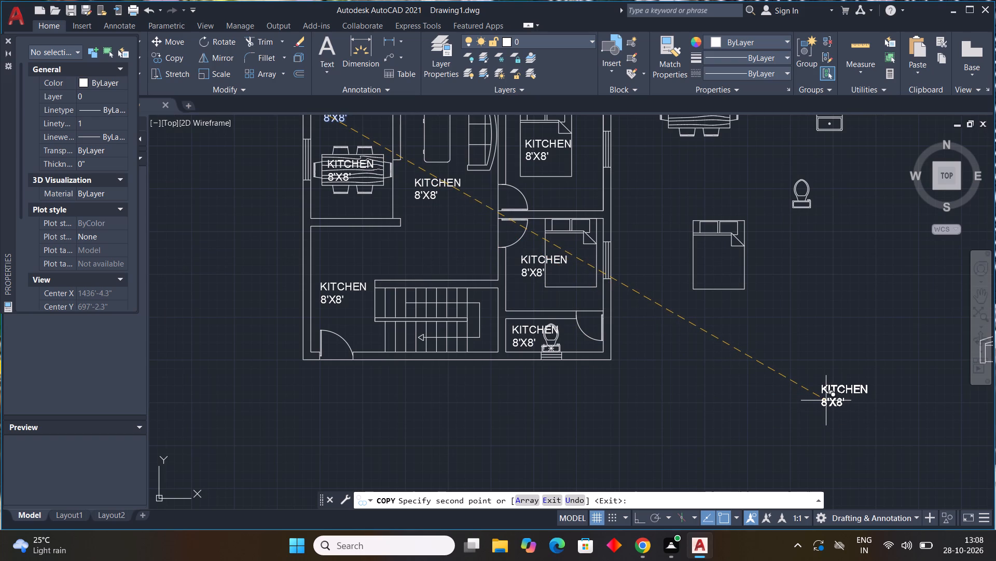
# End copying the label.
pyautogui.press('Escape')
pyautogui.press('Escape')
pyautogui.press('Escape')
pyautogui.press('Escape')
pyautogui.press('Escape')
pyautogui.press('Escape')
pyautogui.press('Escape')
pyautogui.press('Escape')
pyautogui.press('Escape')
pyautogui.press('Escape')
pyautogui.press('Escape')
pyautogui.press('Escape')
pyautogui.press('Escape')
pyautogui.press('Escape')
pyautogui.press('Escape')
pyautogui.press('Escape')
pyautogui.press('Escape')
pyautogui.press('Escape')
pyautogui.press('Escape')
pyautogui.press('Escape')
# Replace the text of the label over the dining table with DINNING and 8'X7'6" on the second line.
pyautogui.scroll(-1, 569, 319)
pyautogui.moveTo(569, 319); pyautogui.dragTo(574, 398, button='middle')
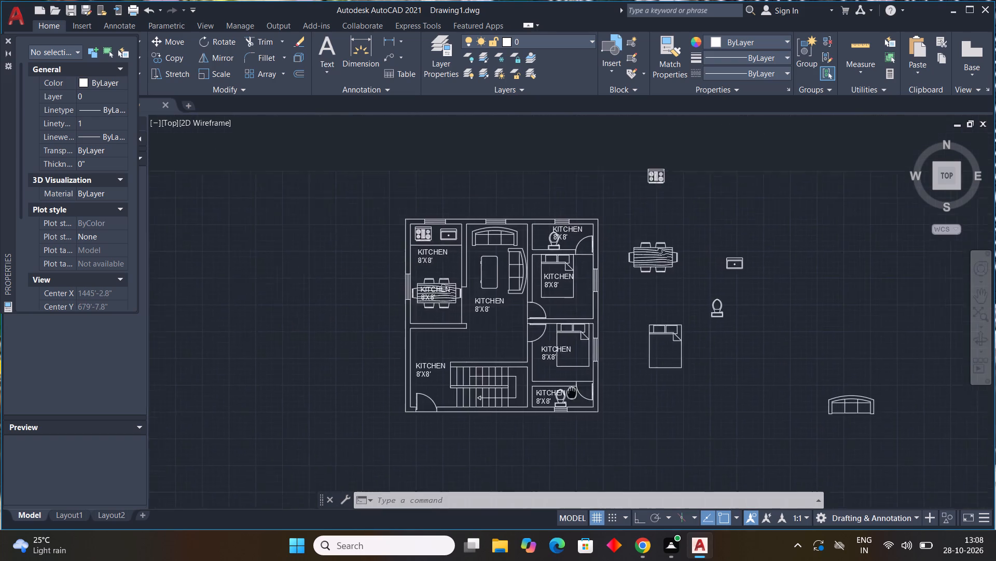
pyautogui.moveTo(574, 398); pyautogui.dragTo(602, 440, button='middle')
pyautogui.scroll(3, 467, 318)
pyautogui.scroll(1, 527, 392)
pyautogui.moveTo(527, 392); pyautogui.dragTo(583, 403, button='middle')
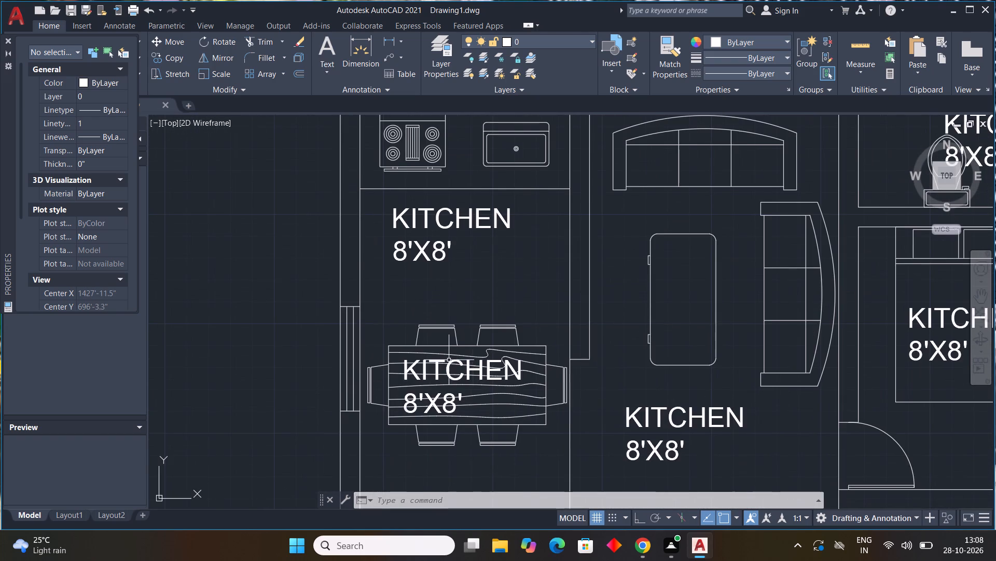
pyautogui.click(450, 367)
pyautogui.click(450, 363)
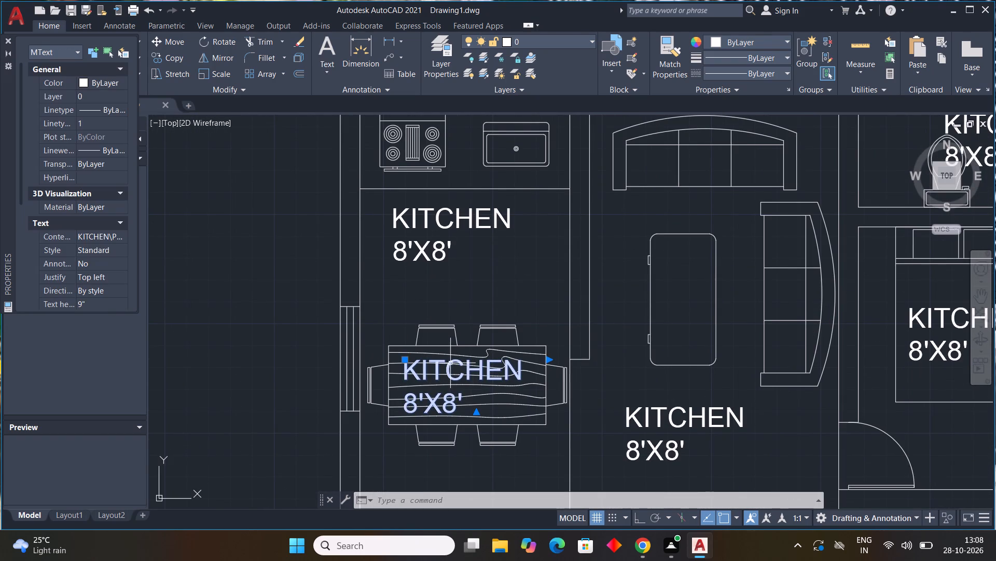
pyautogui.doubleClick(449, 370)
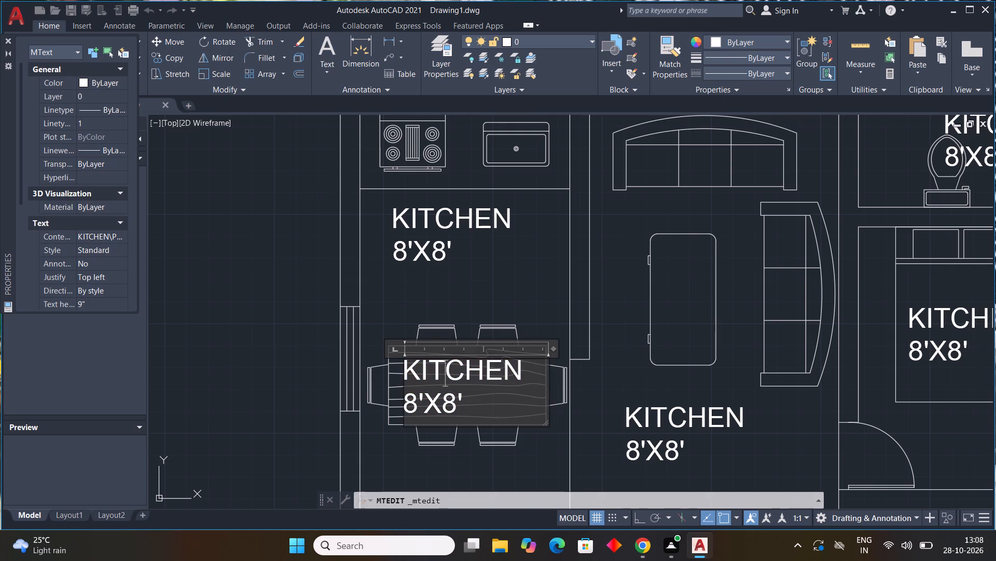
pyautogui.click(474, 408)
pyautogui.press('BackSpace')
pyautogui.press('BackSpace')
pyautogui.press('BackSpace')
pyautogui.press('BackSpace')
pyautogui.press('BackSpace')
pyautogui.press('BackSpace')
pyautogui.press('BackSpace')
pyautogui.press('BackSpace')
pyautogui.press('BackSpace')
pyautogui.press('BackSpace')
pyautogui.press('BackSpace')
pyautogui.press('BackSpace')
pyautogui.press('BackSpace')
pyautogui.press('BackSpace')
pyautogui.press('BackSpace')
pyautogui.press('BackSpace')
pyautogui.press('BackSpace')
pyautogui.press('BackSpace')
pyautogui.press('BackSpace')
pyautogui.press('BackSpace')
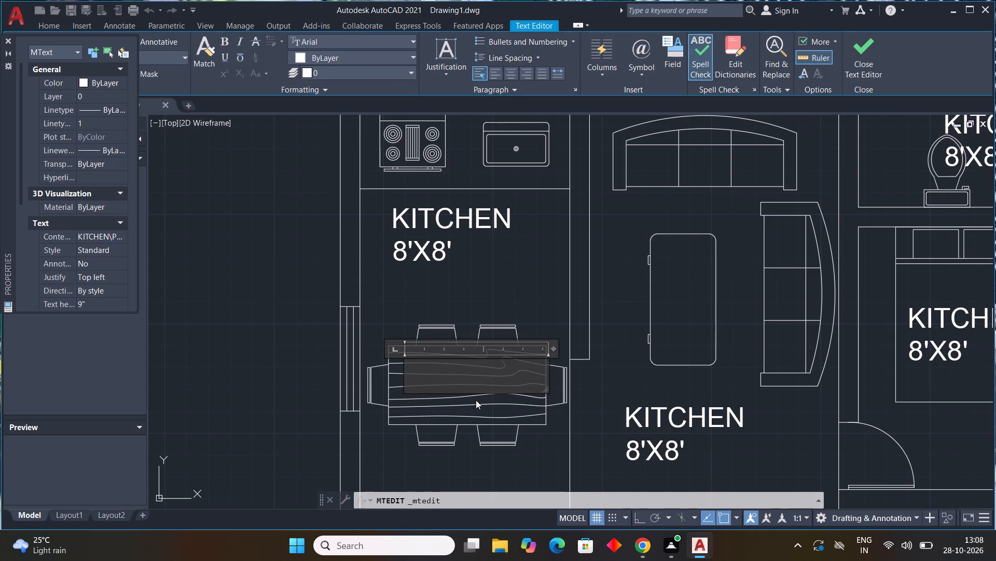
pyautogui.write('DI')
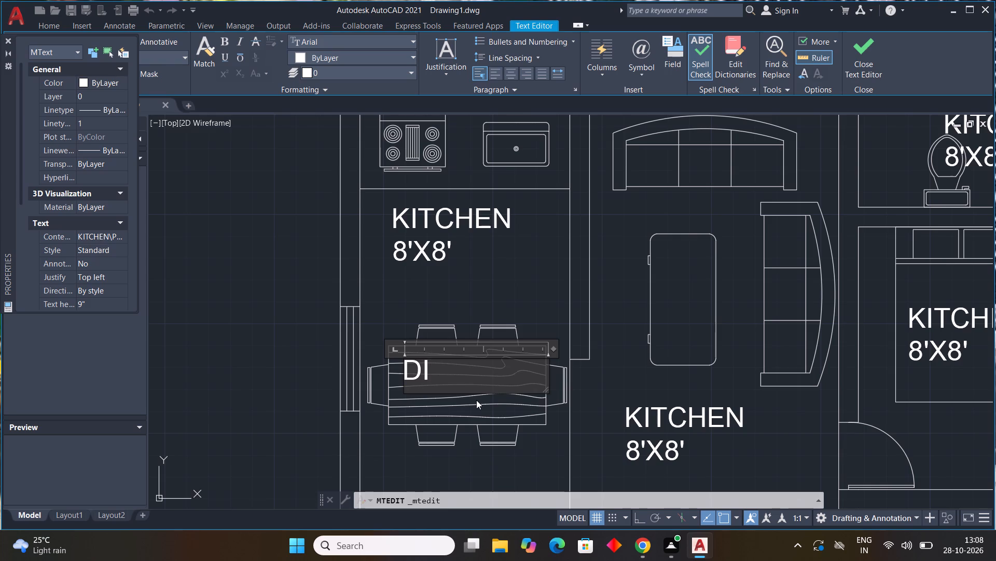
pyautogui.write('NNI')
pyautogui.press('n')
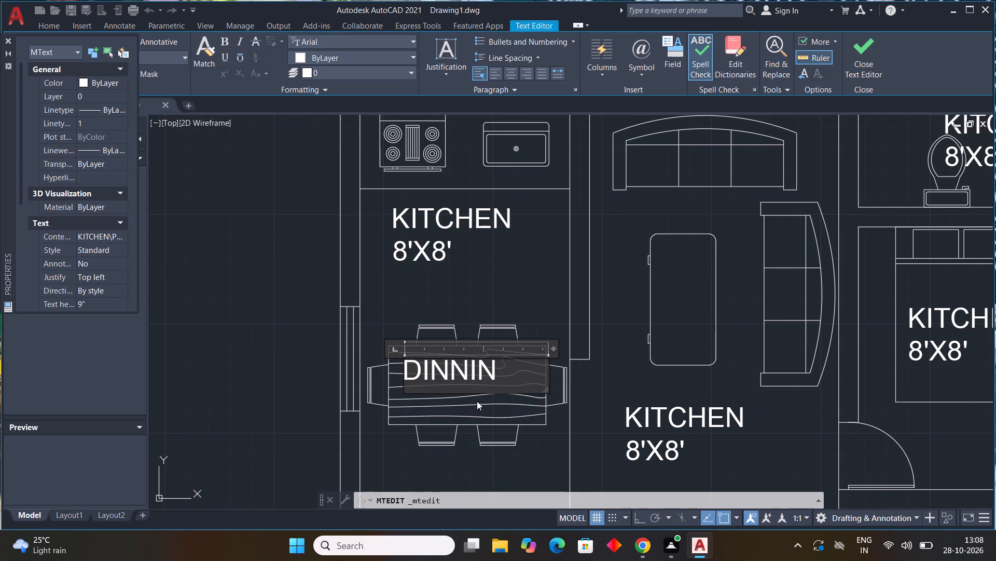
pyautogui.press('g')
pyautogui.press('Return')
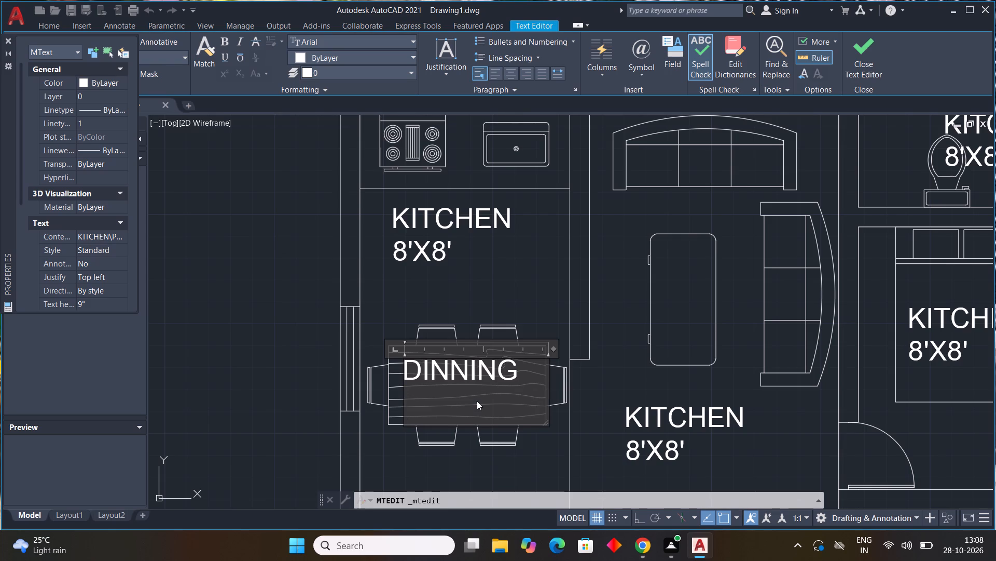
pyautogui.write("8'")
pyautogui.press('x')
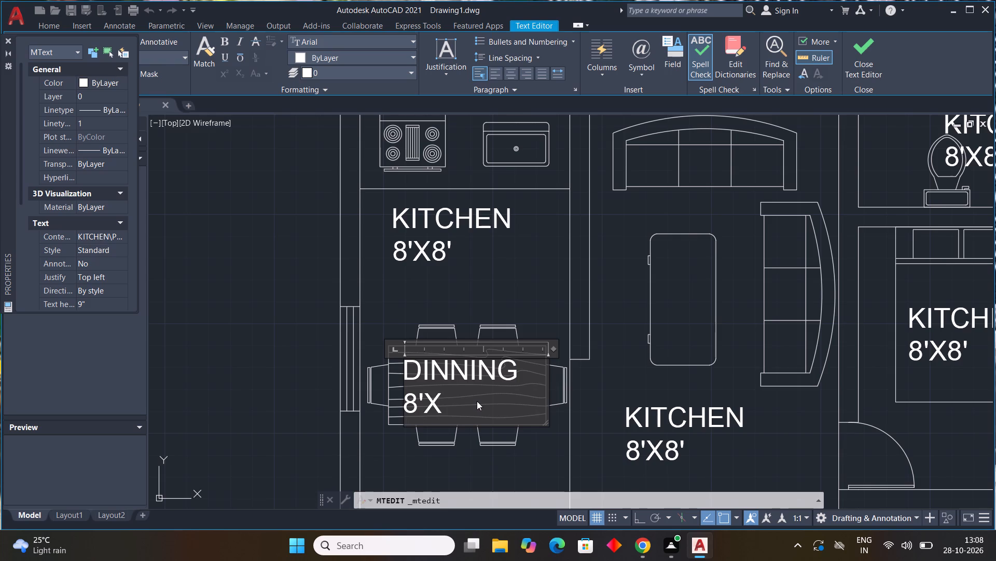
pyautogui.press('7')
pyautogui.press("'")
pyautogui.press('6')
pyautogui.hotkey('shift', '"')
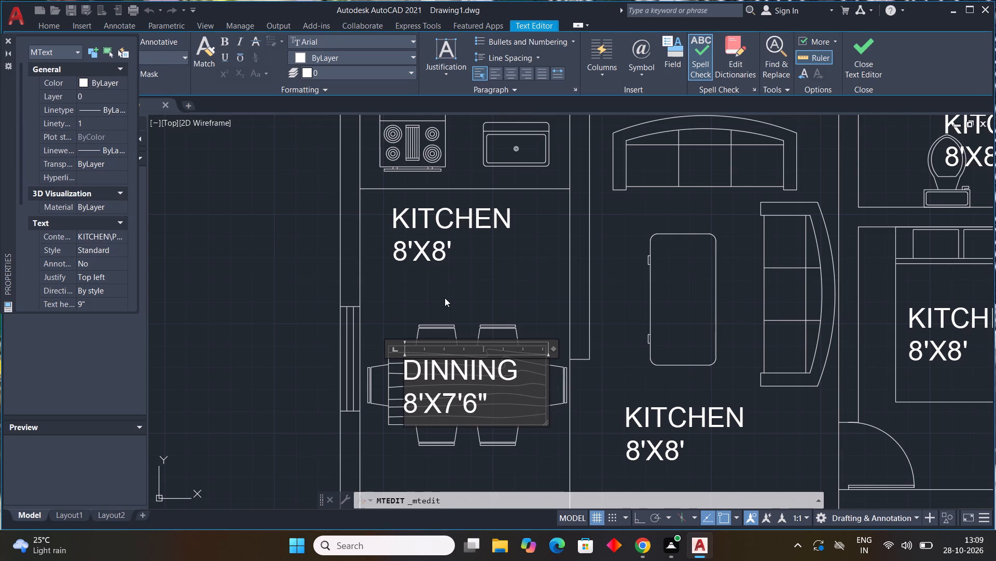
pyautogui.click(454, 301)
# Replace the text of the label between the entrance door and staircase with ENTRY and 6'8"X12'6" on the second line.
pyautogui.scroll(-2, 513, 378)
pyautogui.moveTo(531, 395); pyautogui.dragTo(530, 395, button='middle')
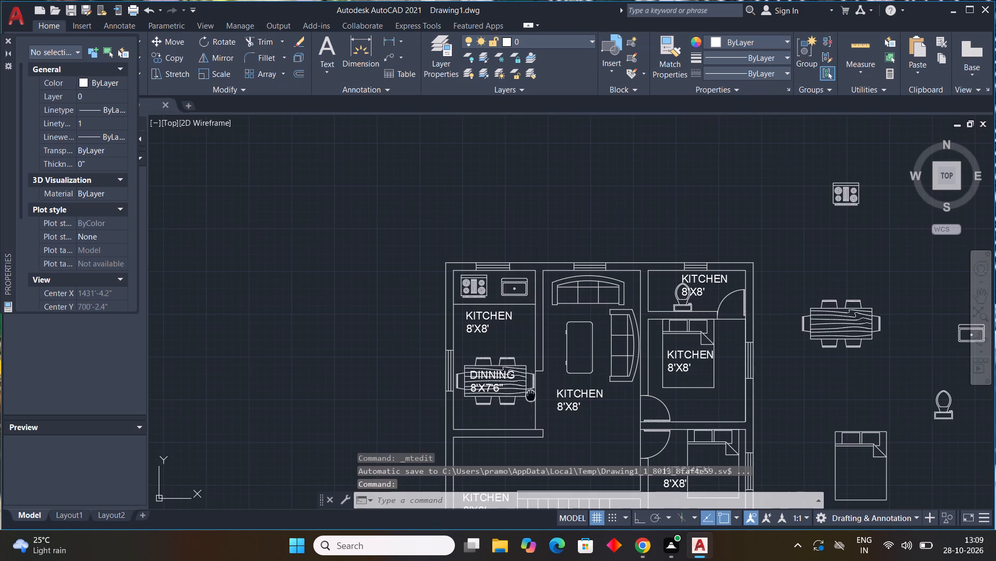
pyautogui.moveTo(530, 395); pyautogui.dragTo(428, 237, button='middle')
pyautogui.doubleClick(381, 355)
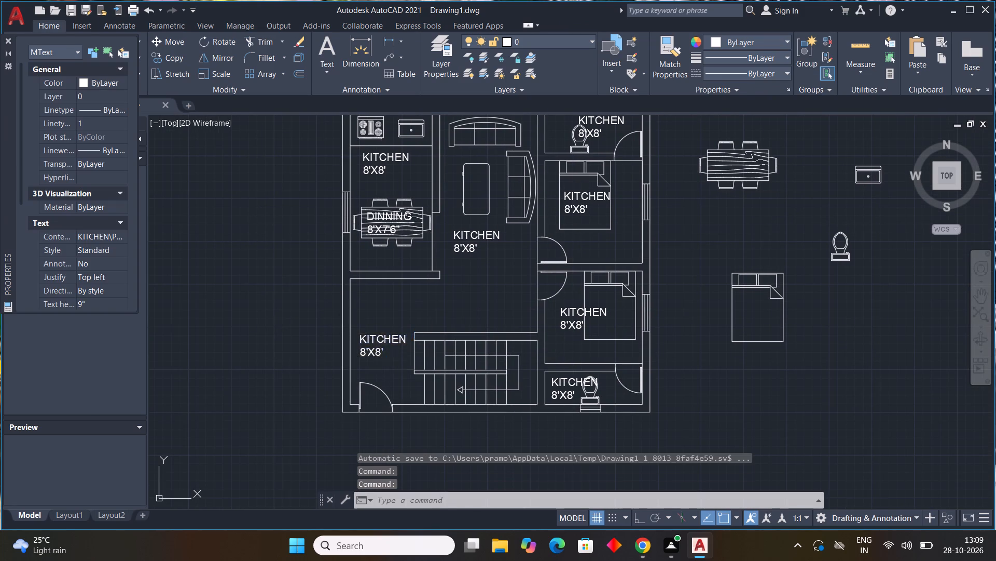
pyautogui.scroll(3, 381, 355)
pyautogui.click(406, 356)
pyautogui.press('BackSpace')
pyautogui.press('BackSpace')
pyautogui.press('BackSpace')
pyautogui.press('BackSpace')
pyautogui.press('BackSpace')
pyautogui.press('BackSpace')
pyautogui.press('BackSpace')
pyautogui.press('BackSpace')
pyautogui.press('BackSpace')
pyautogui.press('BackSpace')
pyautogui.press('BackSpace')
pyautogui.press('BackSpace')
pyautogui.press('BackSpace')
pyautogui.press('BackSpace')
pyautogui.press('BackSpace')
pyautogui.press('BackSpace')
pyautogui.press('BackSpace')
pyautogui.press('BackSpace')
pyautogui.press('BackSpace')
pyautogui.press('BackSpace')
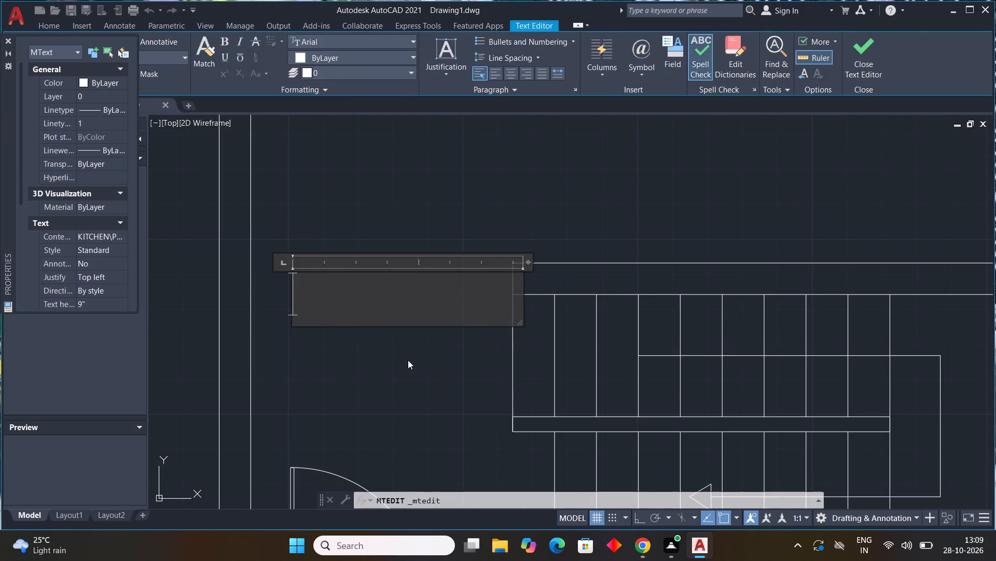
pyautogui.write('ENTRY')
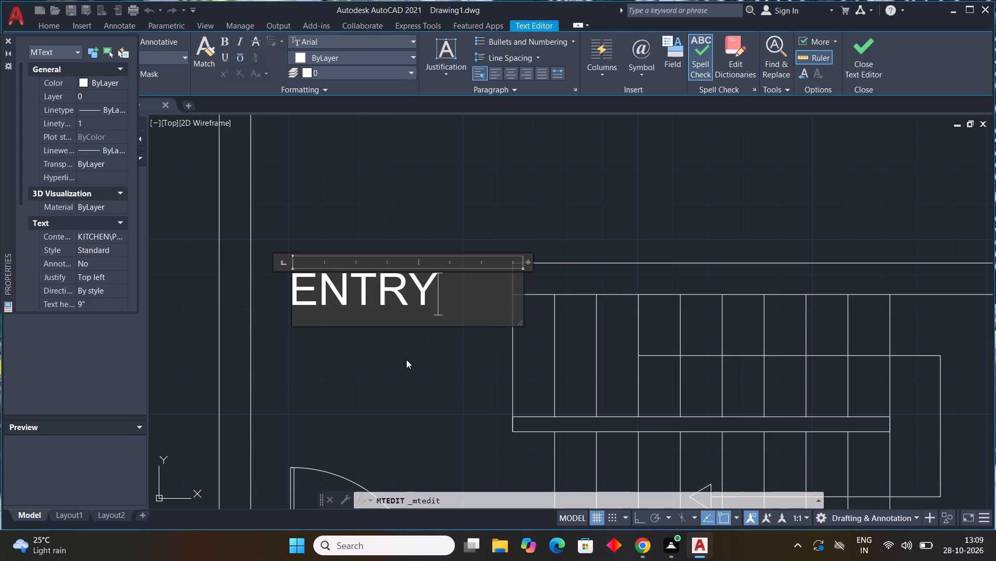
pyautogui.press('Return')
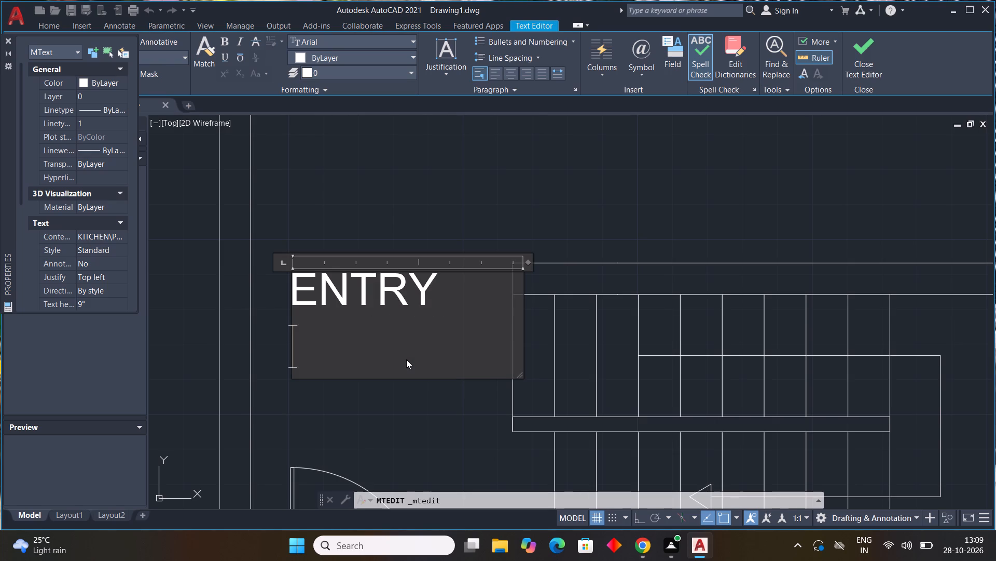
pyautogui.write("6'")
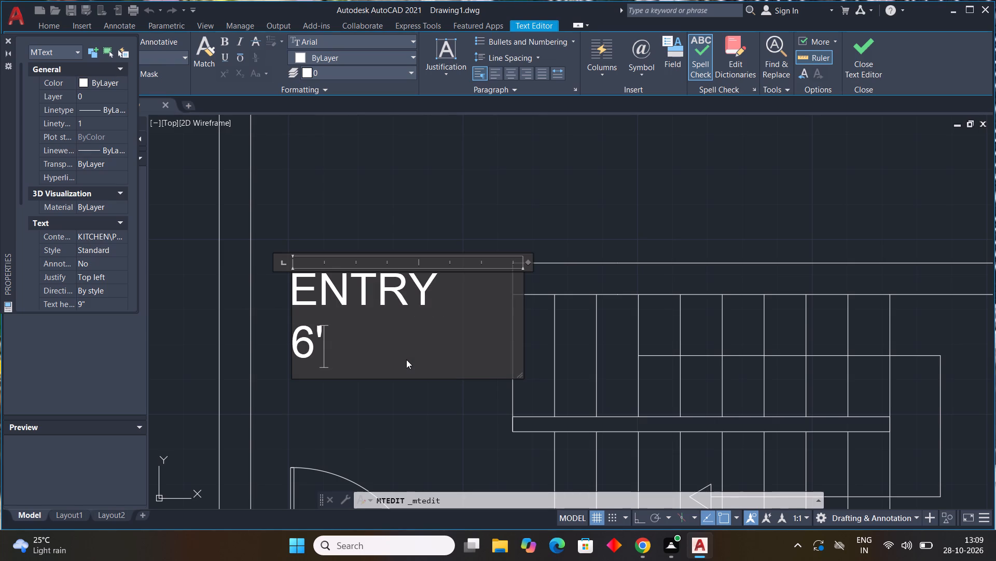
pyautogui.write('8"')
pyautogui.press('x')
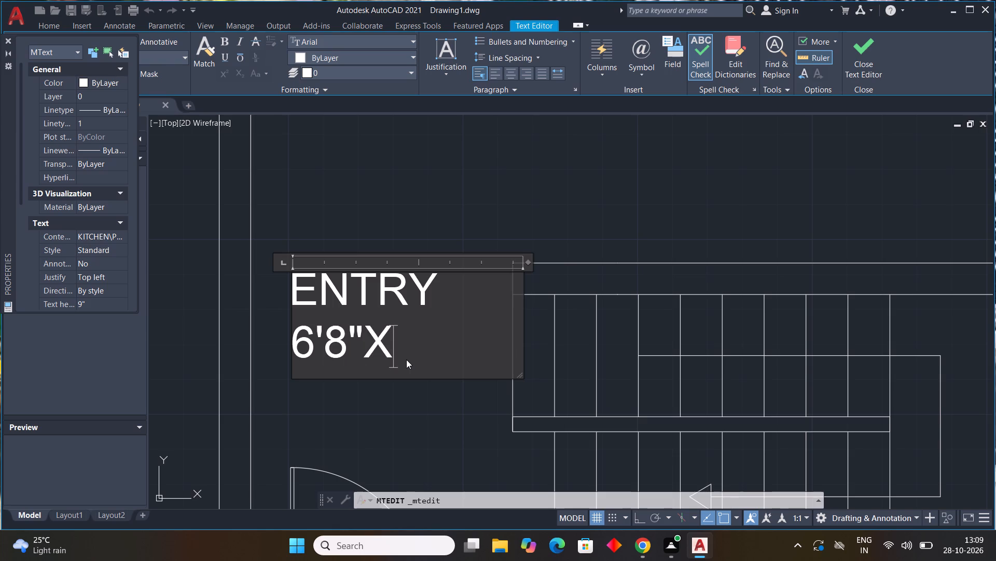
pyautogui.write("12'")
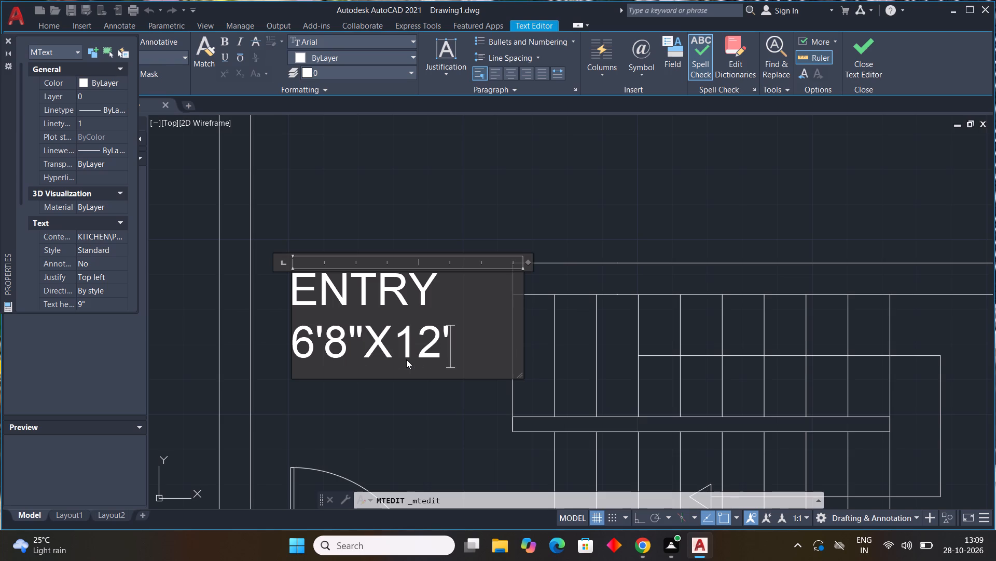
pyautogui.write('6"')
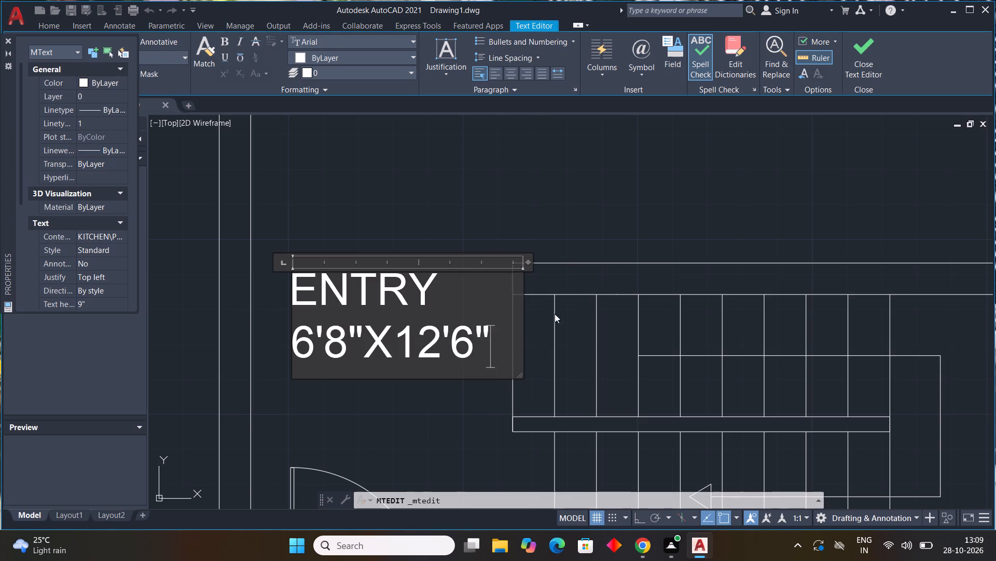
pyautogui.click(543, 208)
# Widen the label below the centre table and sofas and replace its text with LIVING ROOM and 9'6"X21'6" on the second line.
pyautogui.scroll(-4, 503, 256)
pyautogui.moveTo(542, 335); pyautogui.dragTo(362, 403, button='middle')
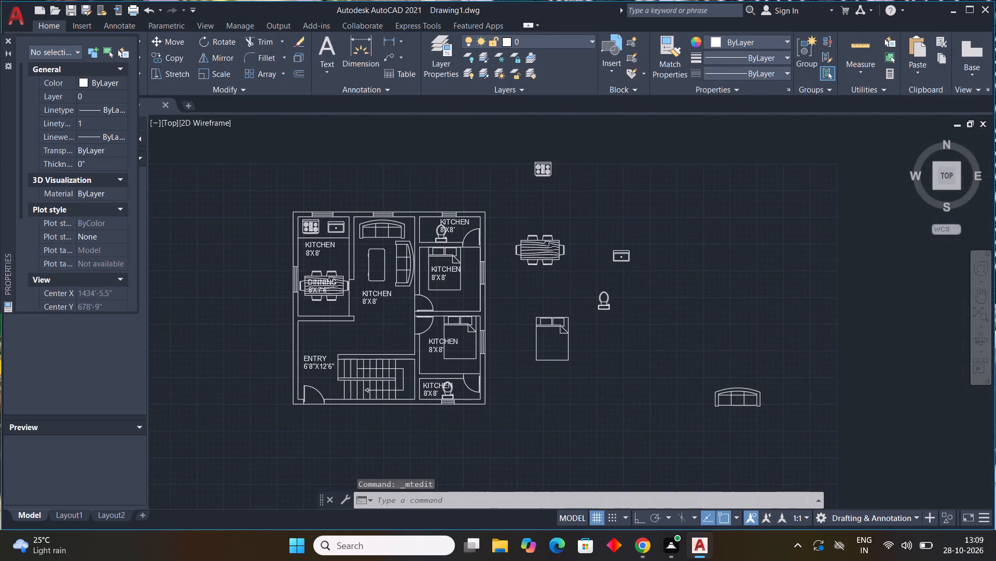
pyautogui.scroll(2, 402, 306)
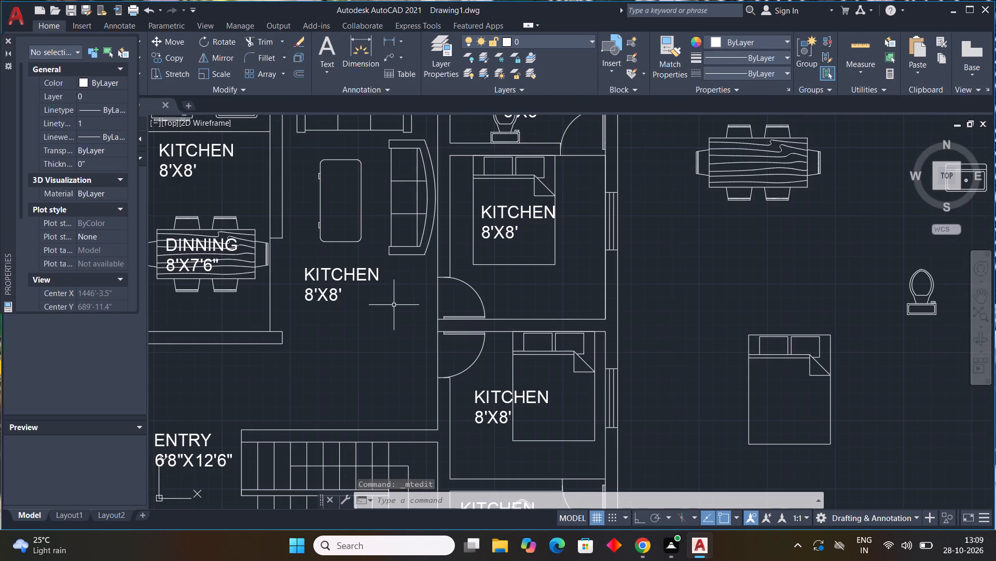
pyautogui.doubleClick(323, 272)
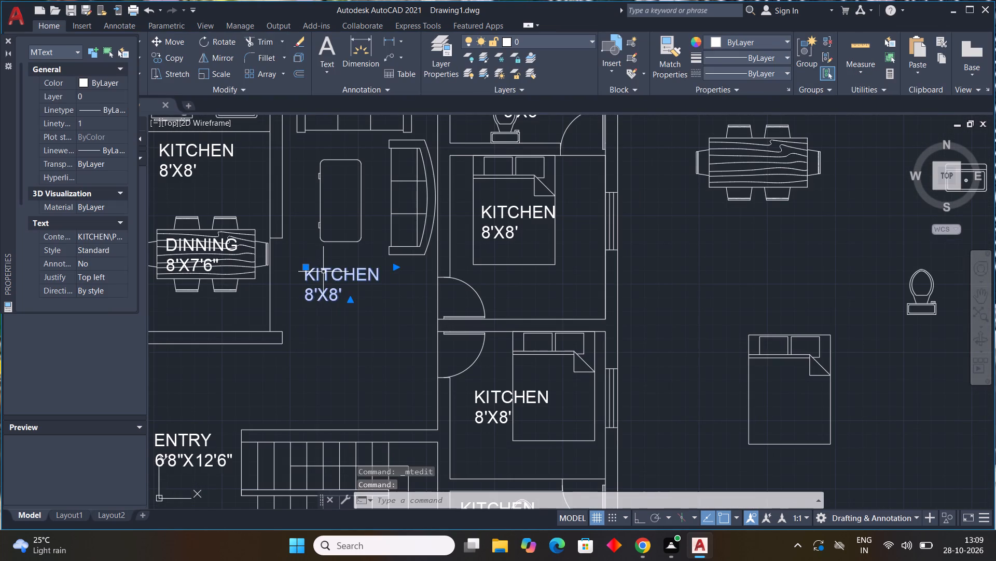
pyautogui.scroll(2, 348, 303)
pyautogui.moveTo(475, 199); pyautogui.dragTo(578, 212)
pyautogui.click(355, 264)
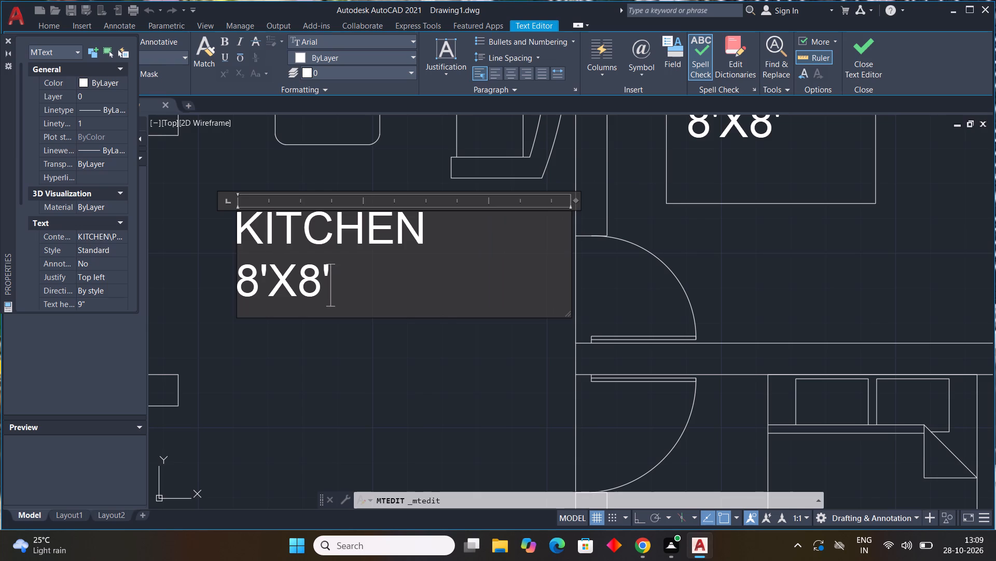
pyautogui.press('BackSpace')
pyautogui.press('BackSpace')
pyautogui.press('BackSpace')
pyautogui.press('BackSpace')
pyautogui.press('BackSpace')
pyautogui.press('BackSpace')
pyautogui.press('BackSpace')
pyautogui.press('BackSpace')
pyautogui.press('BackSpace')
pyautogui.press('BackSpace')
pyautogui.press('BackSpace')
pyautogui.press('BackSpace')
pyautogui.press('BackSpace')
pyautogui.press('BackSpace')
pyautogui.press('BackSpace')
pyautogui.press('BackSpace')
pyautogui.press('BackSpace')
pyautogui.press('BackSpace')
pyautogui.write('LIVING')
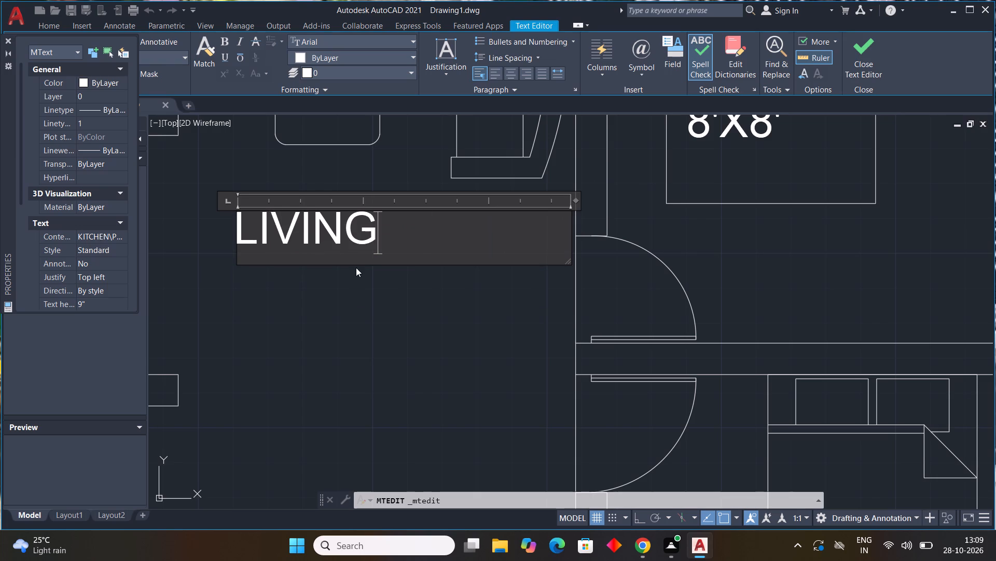
pyautogui.press('space')
pyautogui.write('ROOM')
pyautogui.press('Return')
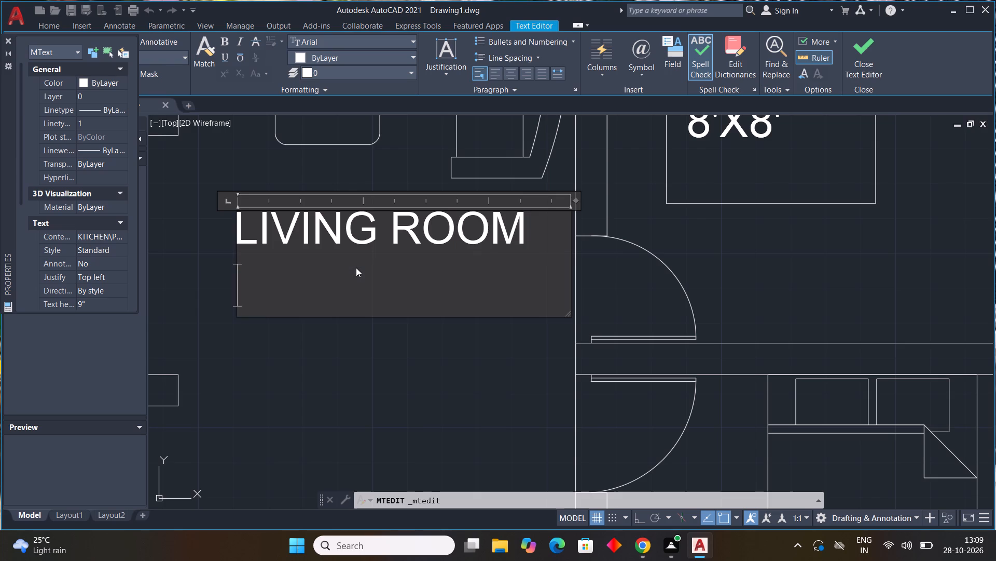
pyautogui.write("9'")
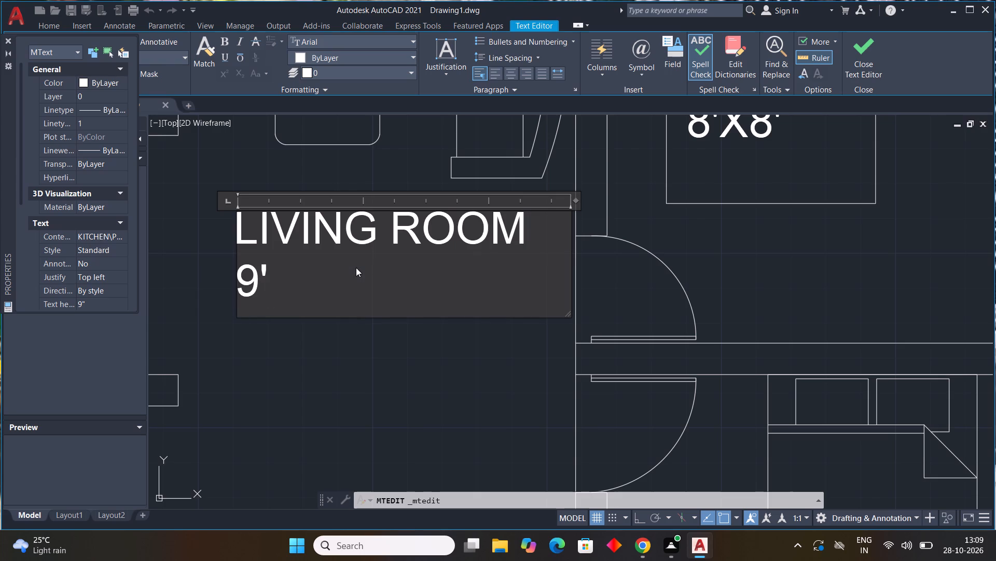
pyautogui.press('6')
pyautogui.hotkey('shift', '"')
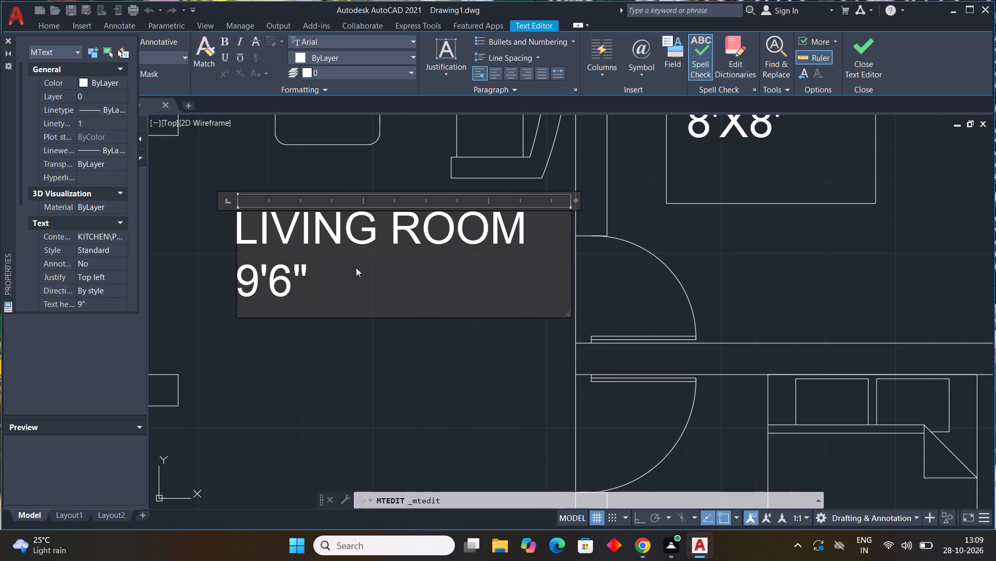
pyautogui.write("X21'")
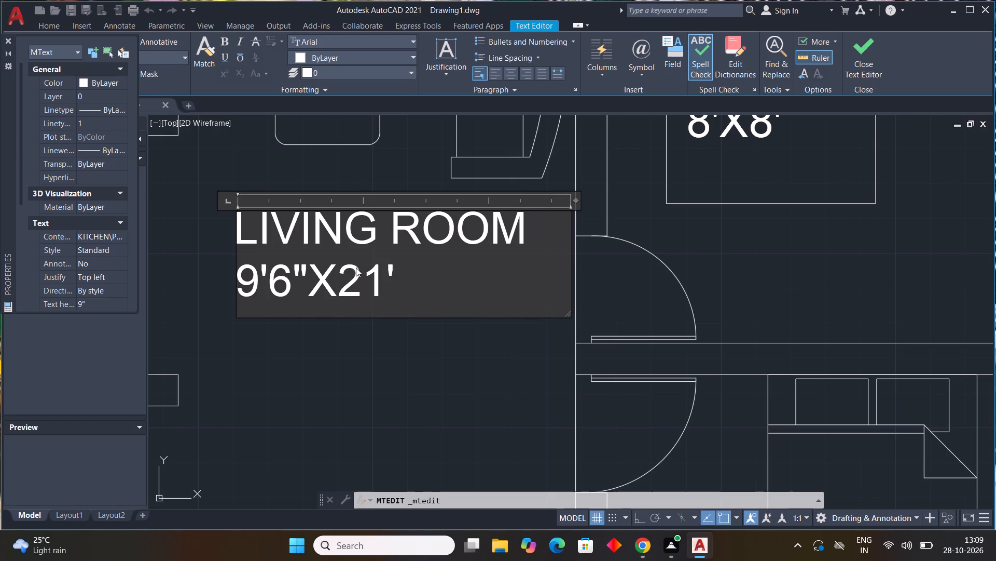
pyautogui.write('6"')
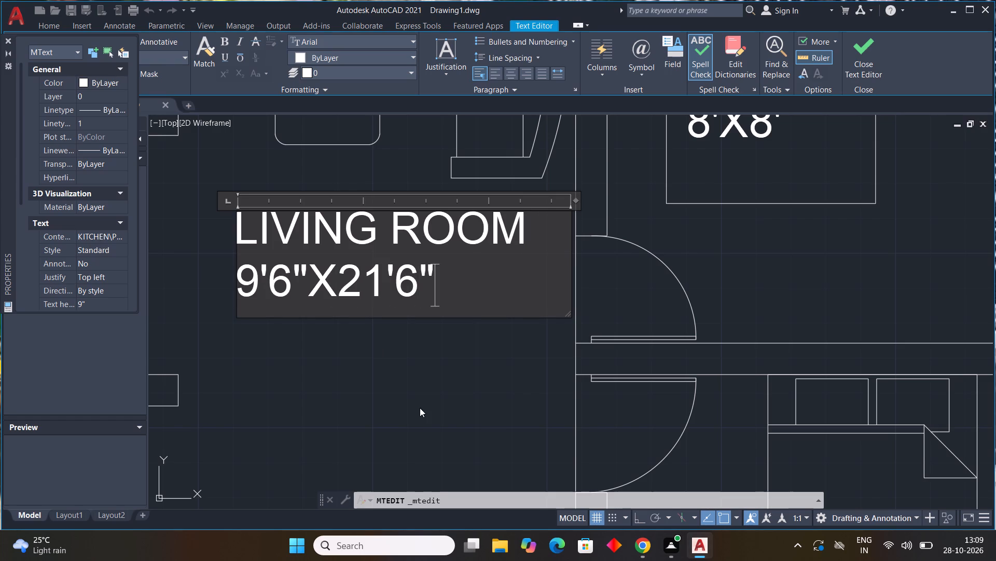
pyautogui.click(420, 401)
# Replace the text of the label in the lower toilet room beside the staircase with BATH and 10'X4' on the second line.
pyautogui.scroll(-3, 384, 302)
pyautogui.moveTo(413, 300); pyautogui.dragTo(393, 298, button='middle')
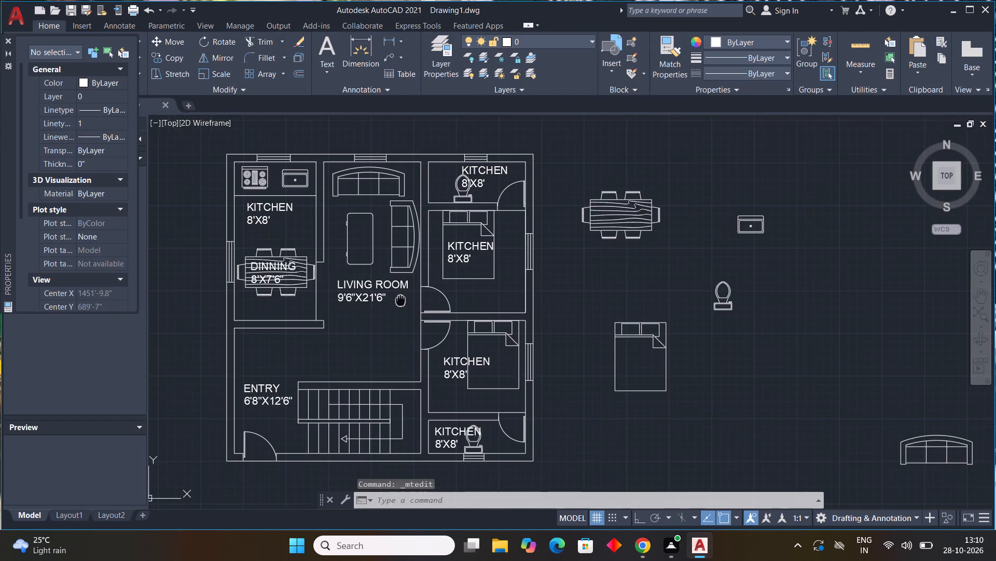
pyautogui.moveTo(393, 298); pyautogui.dragTo(305, 201, button='middle')
pyautogui.scroll(1, 366, 378)
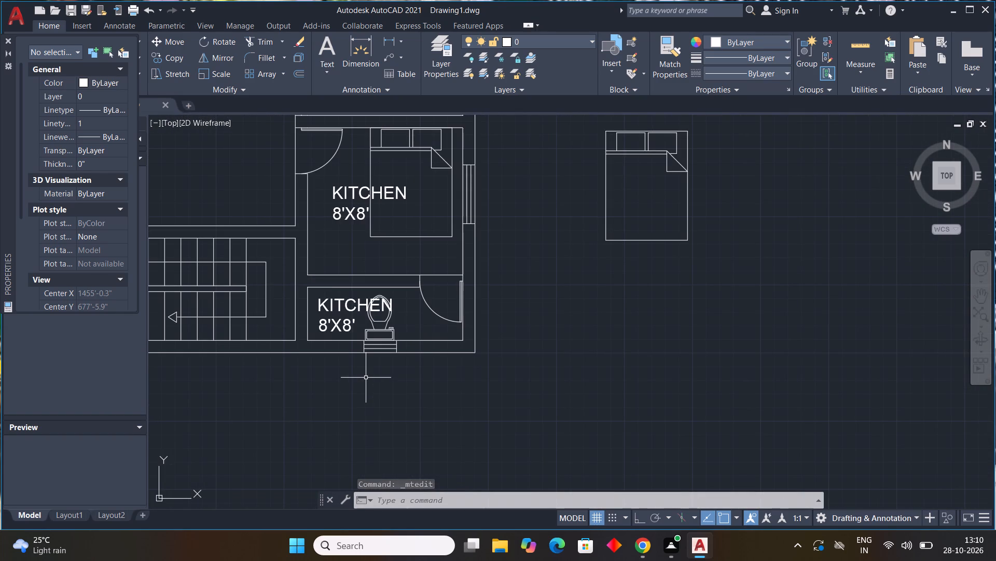
pyautogui.doubleClick(341, 324)
pyautogui.click(360, 324)
pyautogui.press('BackSpace')
pyautogui.press('BackSpace')
pyautogui.press('BackSpace')
pyautogui.press('BackSpace')
pyautogui.press('BackSpace')
pyautogui.press('BackSpace')
pyautogui.press('BackSpace')
pyautogui.press('BackSpace')
pyautogui.press('BackSpace')
pyautogui.press('BackSpace')
pyautogui.press('BackSpace')
pyautogui.press('BackSpace')
pyautogui.press('BackSpace')
pyautogui.press('BackSpace')
pyautogui.press('BackSpace')
pyautogui.press('BackSpace')
pyautogui.press('BackSpace')
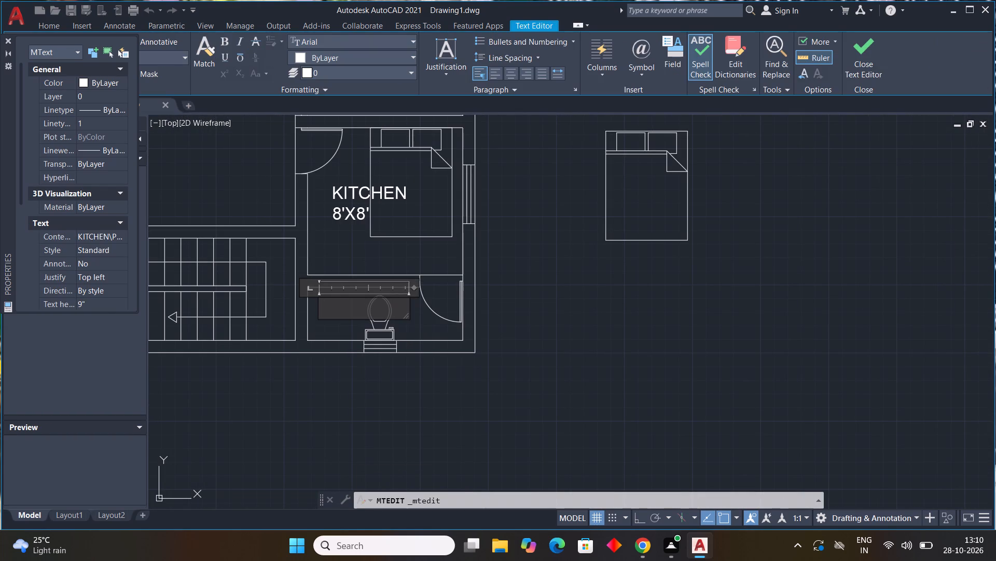
pyautogui.write('BATH')
pyautogui.press('Return')
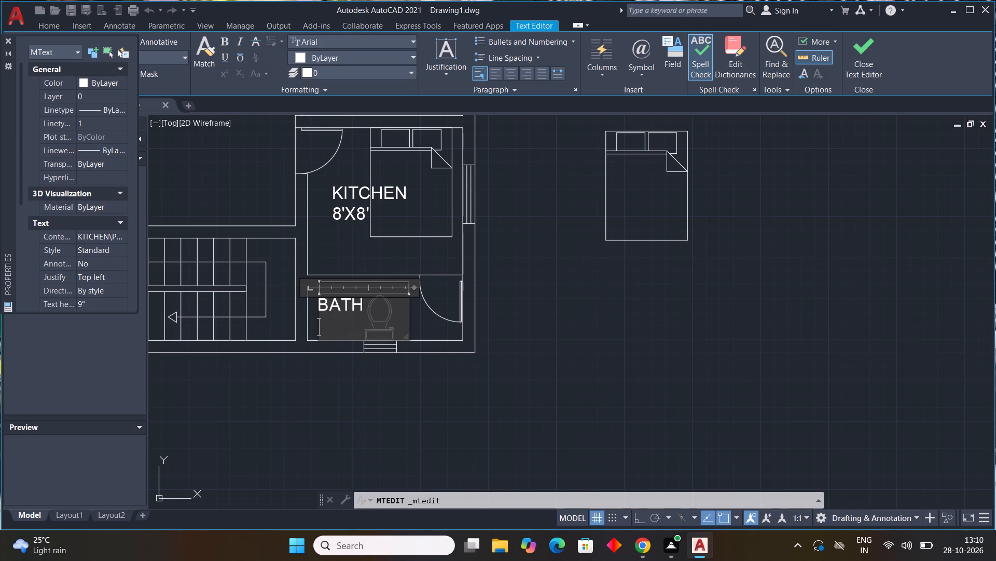
pyautogui.write("10'X4'")
pyautogui.click(534, 269)
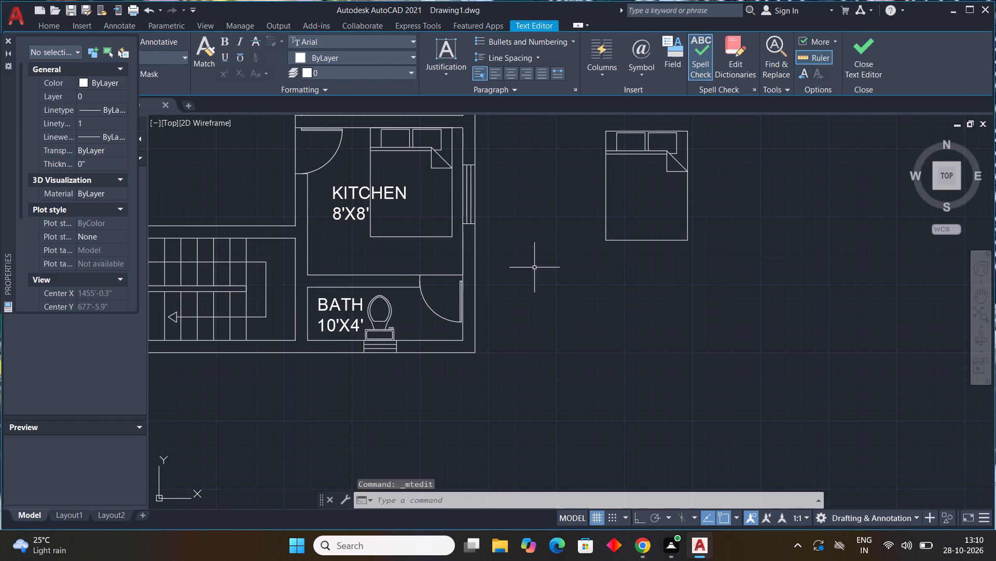
# Widen the label in the bedroom above the lower bath and replace its text with KIDS, BED ROOM and 10'X9' on three lines.
pyautogui.moveTo(518, 262); pyautogui.dragTo(515, 311, button='middle')
pyautogui.scroll(-1, 518, 262)
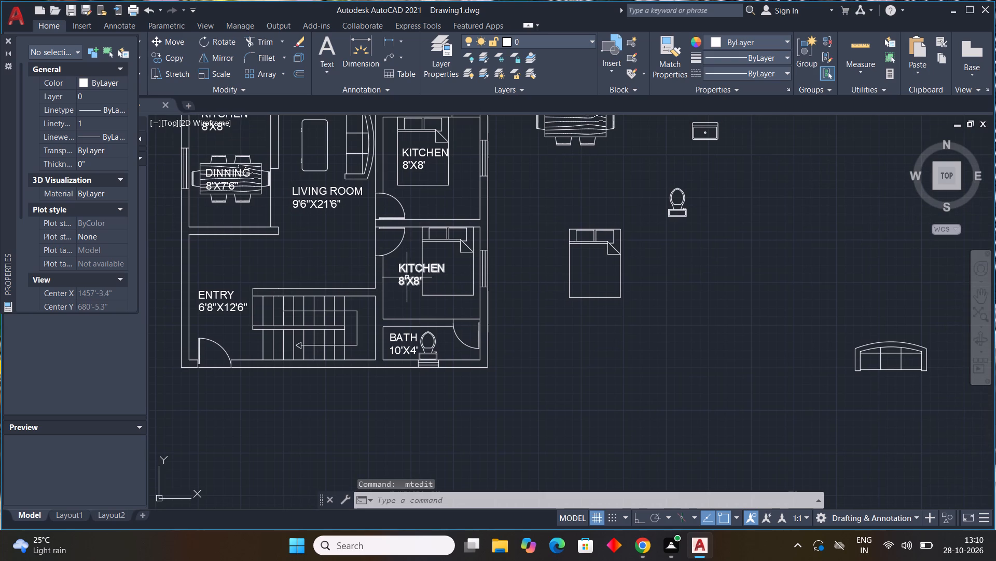
pyautogui.doubleClick(407, 277)
pyautogui.scroll(2, 416, 278)
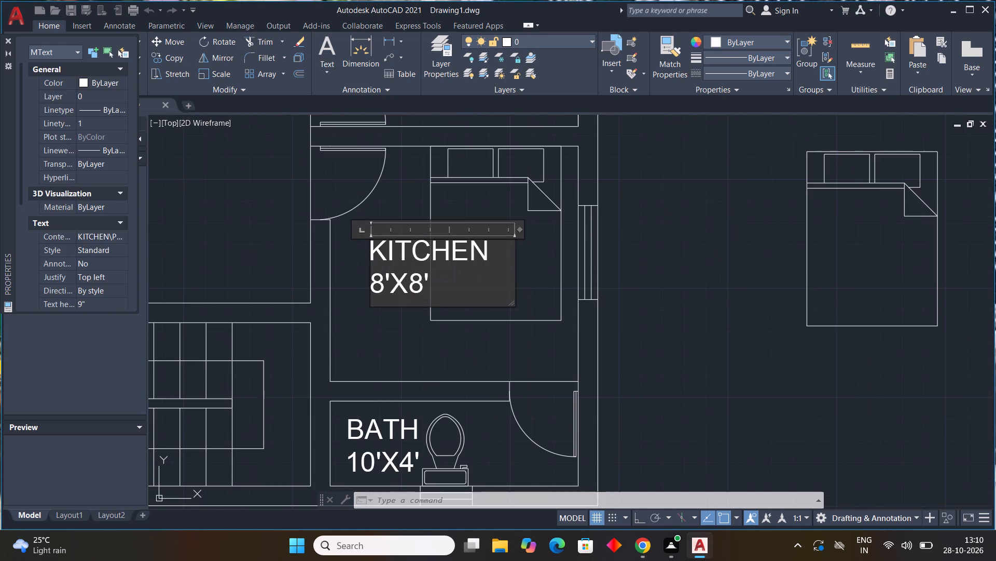
pyautogui.click(453, 288)
pyautogui.press('BackSpace')
pyautogui.press('BackSpace')
pyautogui.press('BackSpace')
pyautogui.press('BackSpace')
pyautogui.press('BackSpace')
pyautogui.press('BackSpace')
pyautogui.press('BackSpace')
pyautogui.press('BackSpace')
pyautogui.press('BackSpace')
pyautogui.press('BackSpace')
pyautogui.press('BackSpace')
pyautogui.press('BackSpace')
pyautogui.press('BackSpace')
pyautogui.press('BackSpace')
pyautogui.press('BackSpace')
pyautogui.press('BackSpace')
pyautogui.press('BackSpace')
pyautogui.press('BackSpace')
pyautogui.press('BackSpace')
pyautogui.press('BackSpace')
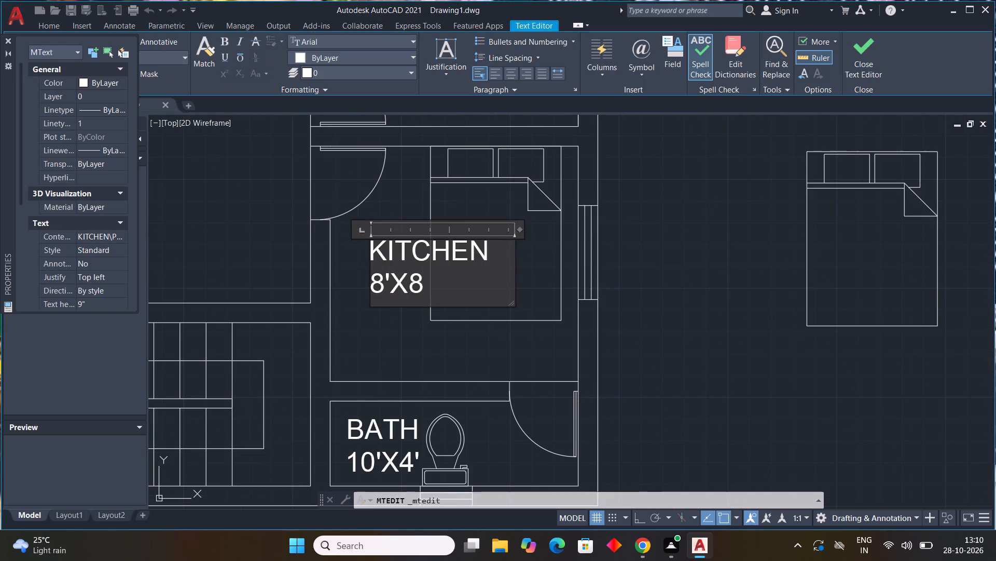
pyautogui.write('KID')
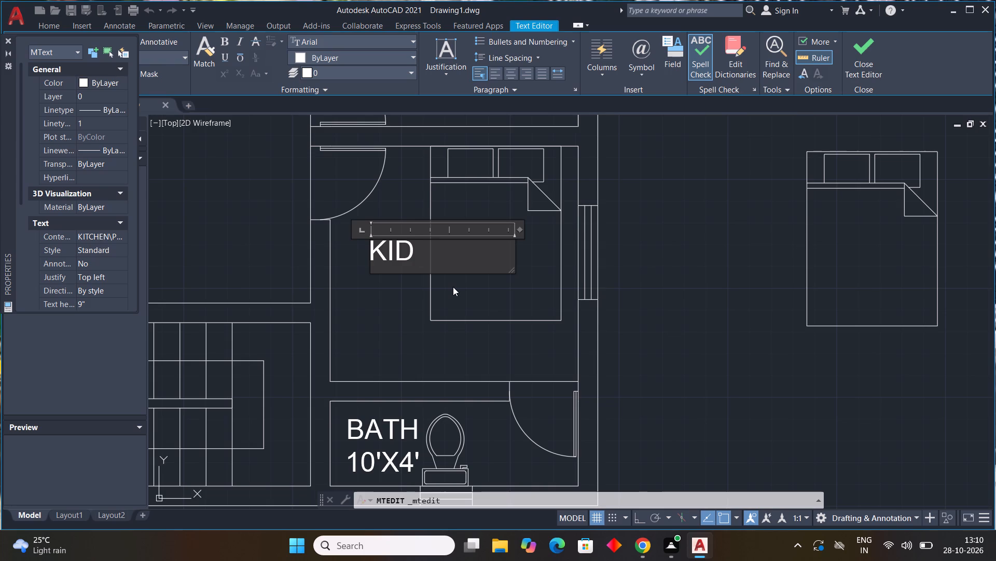
pyautogui.press(',')
pyautogui.press('BackSpace')
pyautogui.press('s')
pyautogui.press('Return')
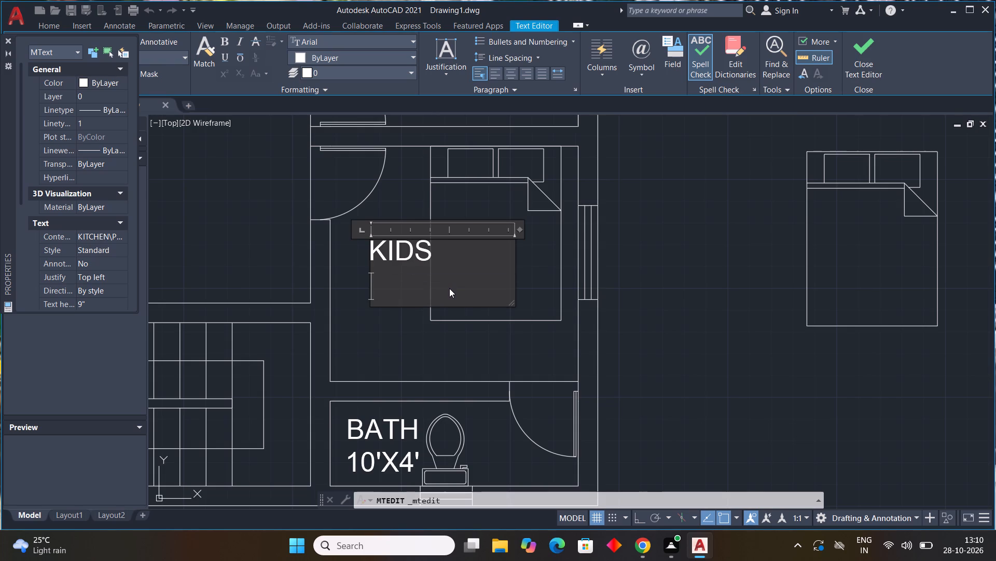
pyautogui.write('BED')
pyautogui.press('space')
pyautogui.write('ROOM')
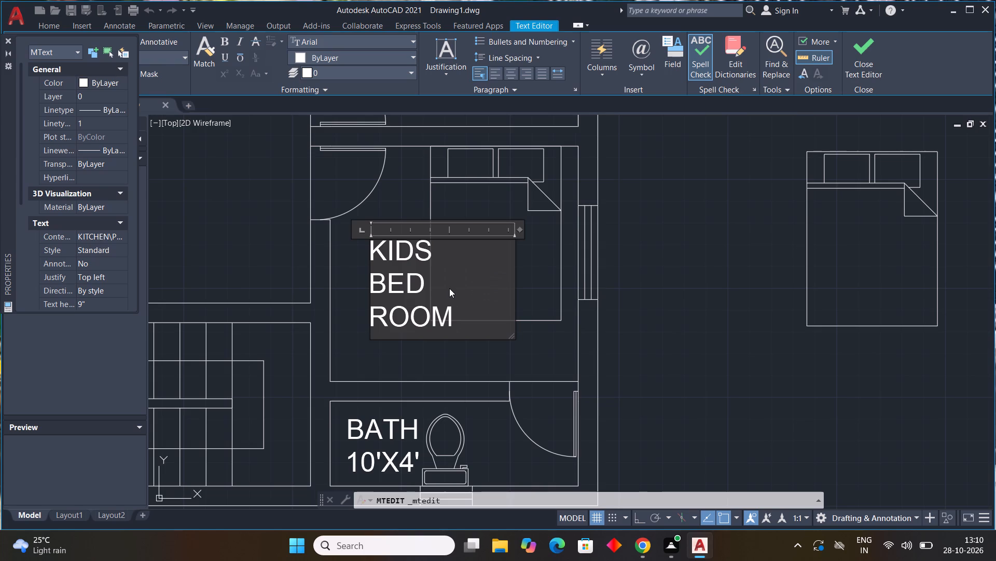
pyautogui.moveTo(519, 231); pyautogui.dragTo(591, 223)
pyautogui.press('Return')
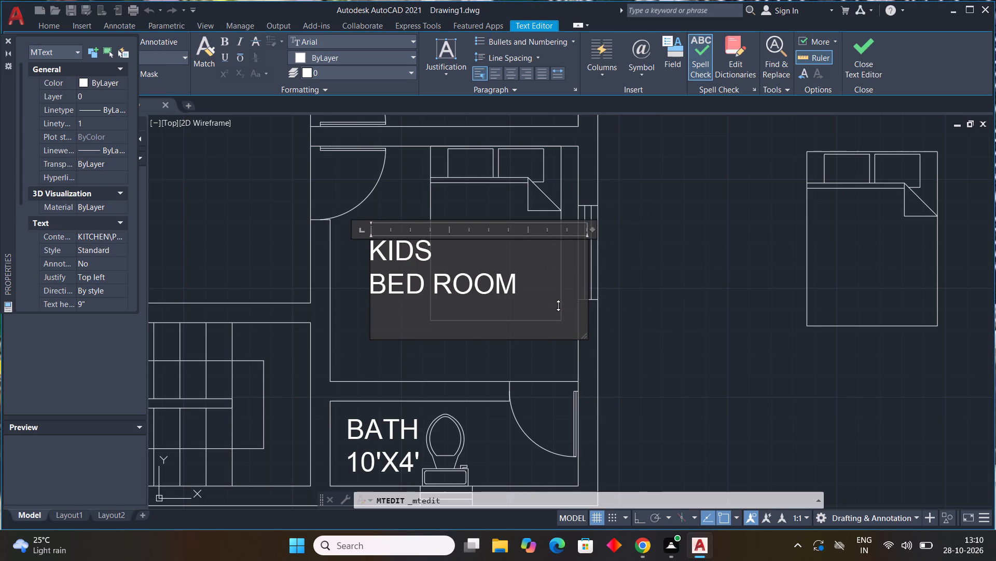
pyautogui.write("10'")
pyautogui.press('x')
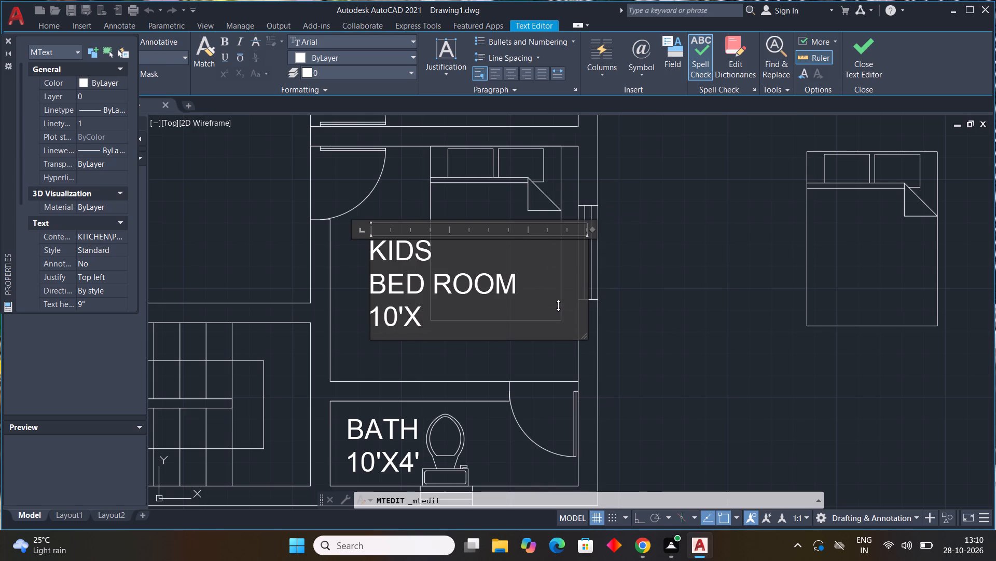
pyautogui.press('9')
pyautogui.press("'")
pyautogui.click(676, 233)
# Widen the label over the upper bedroom's bed and replace its text with MASTER, BED ROOM and 10'X10' on three lines.
pyautogui.scroll(-2, 638, 213)
pyautogui.moveTo(637, 216); pyautogui.dragTo(601, 292, button='middle')
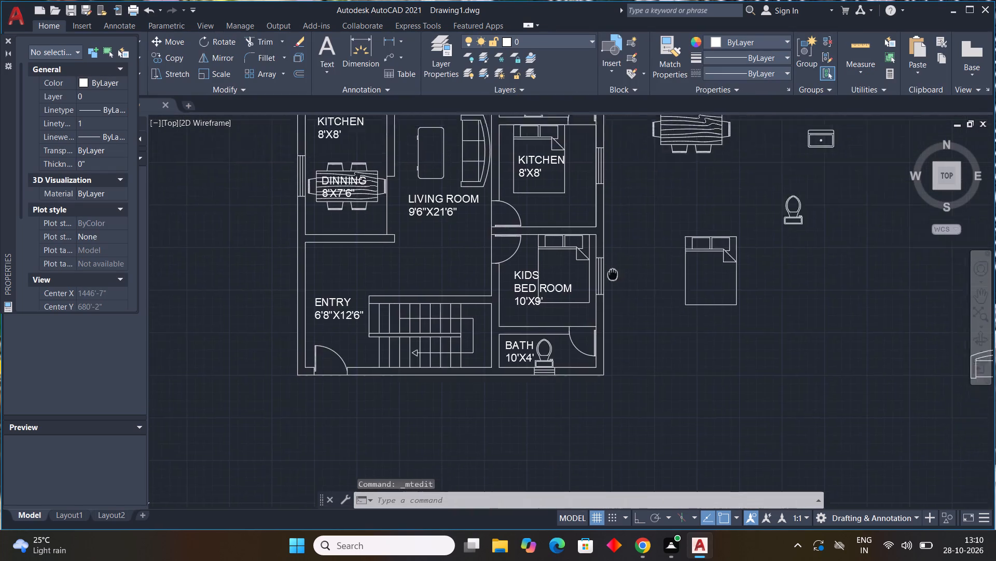
pyautogui.moveTo(601, 292); pyautogui.dragTo(494, 358, button='middle')
pyautogui.scroll(3, 401, 260)
pyautogui.doubleClick(418, 239)
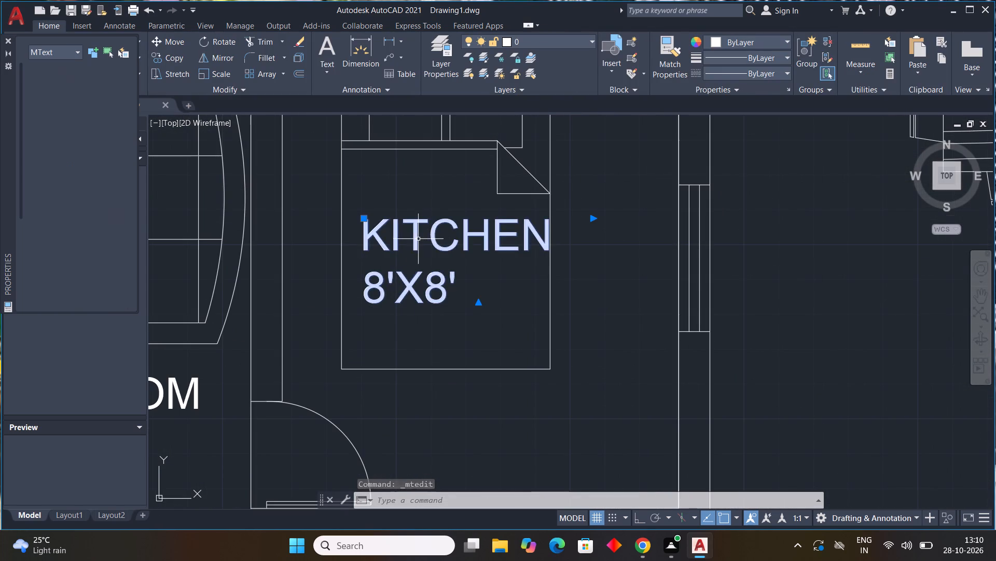
pyautogui.scroll(1, 442, 245)
pyautogui.click(500, 326)
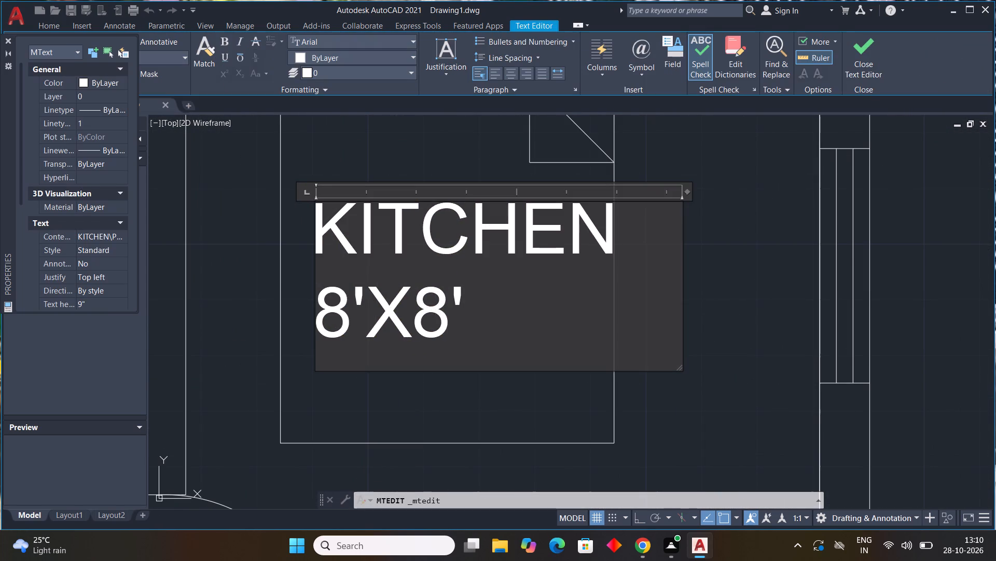
pyautogui.press('BackSpace')
pyautogui.press('BackSpace')
pyautogui.press('BackSpace')
pyautogui.press('BackSpace')
pyautogui.press('BackSpace')
pyautogui.press('BackSpace')
pyautogui.press('BackSpace')
pyautogui.press('BackSpace')
pyautogui.press('BackSpace')
pyautogui.press('BackSpace')
pyautogui.press('BackSpace')
pyautogui.press('BackSpace')
pyautogui.press('BackSpace')
pyautogui.press('BackSpace')
pyautogui.press('BackSpace')
pyautogui.press('BackSpace')
pyautogui.press('BackSpace')
pyautogui.press('BackSpace')
pyautogui.press('BackSpace')
pyautogui.press('BackSpace')
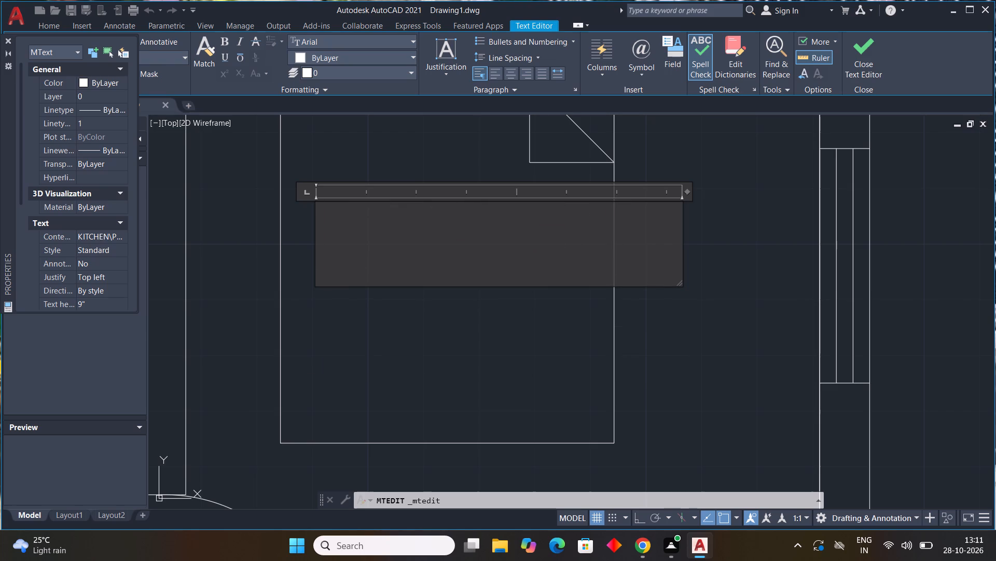
pyautogui.write('MASTE')
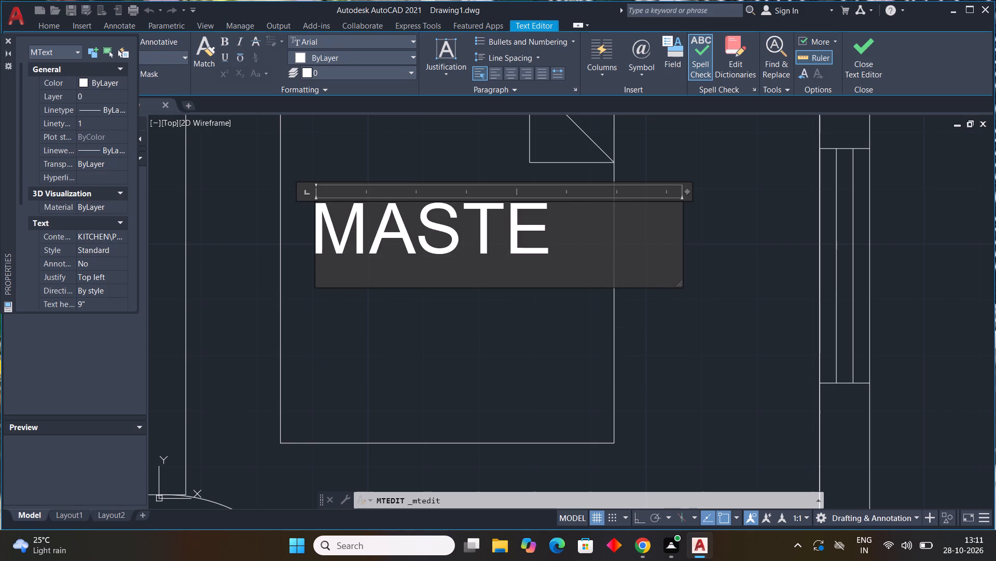
pyautogui.press('r')
pyautogui.press('Return')
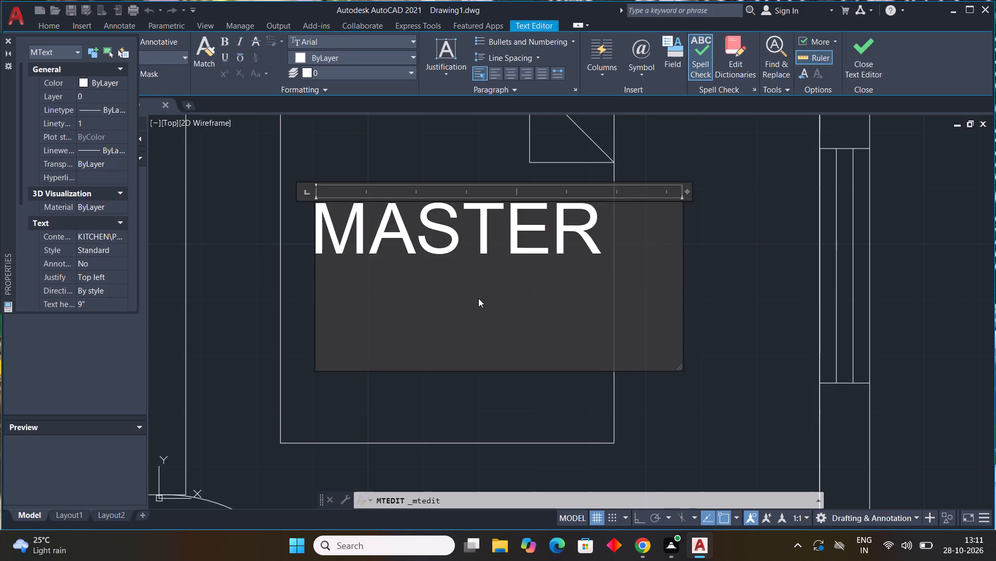
pyautogui.write('BED')
pyautogui.press('space')
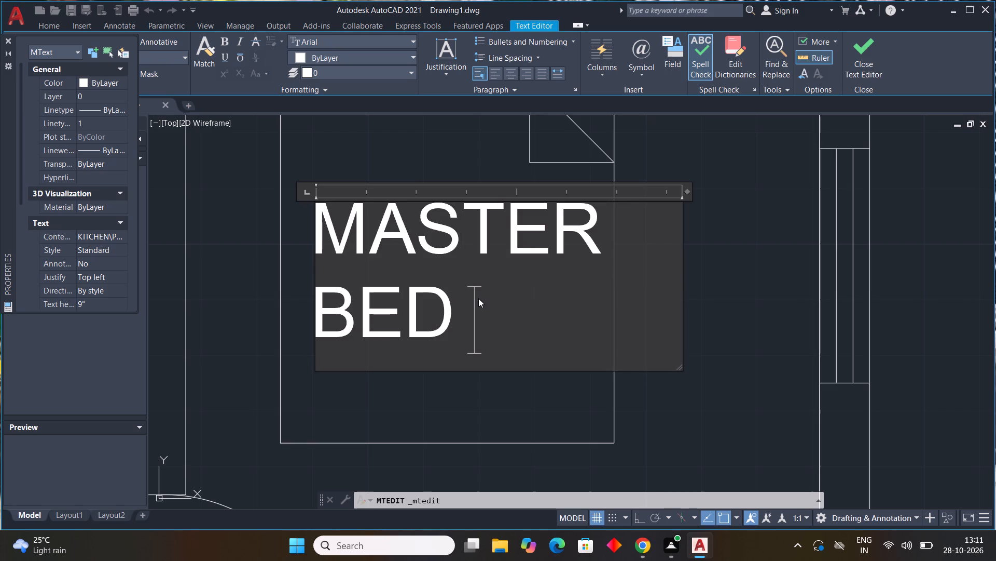
pyautogui.write('ROO')
pyautogui.press('m')
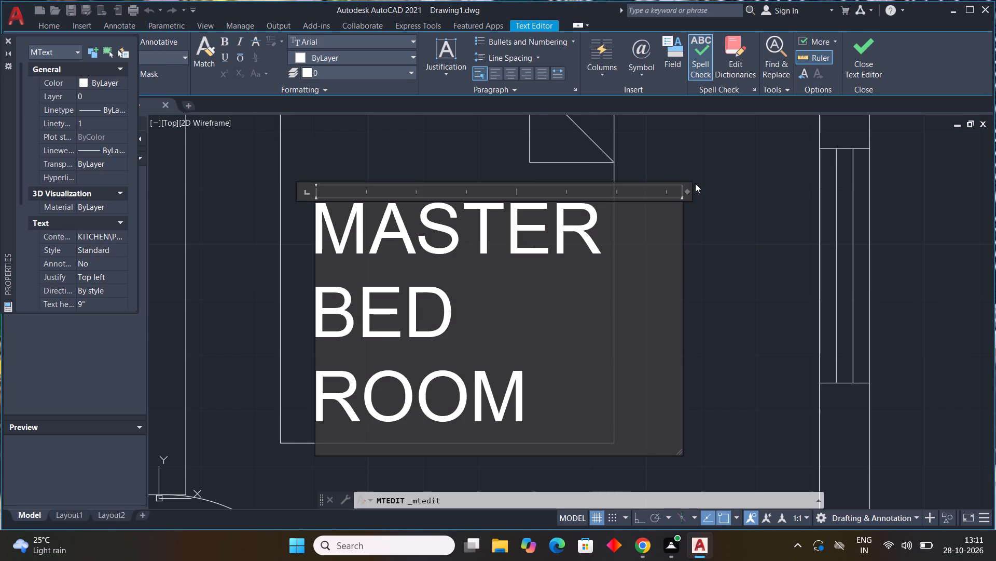
pyautogui.moveTo(685, 192); pyautogui.dragTo(750, 176)
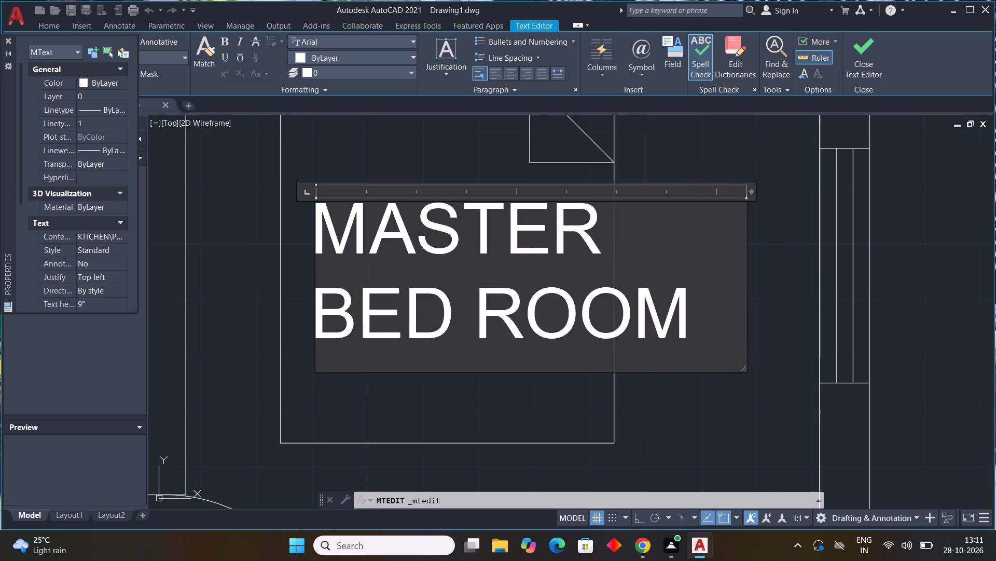
pyautogui.press('Return')
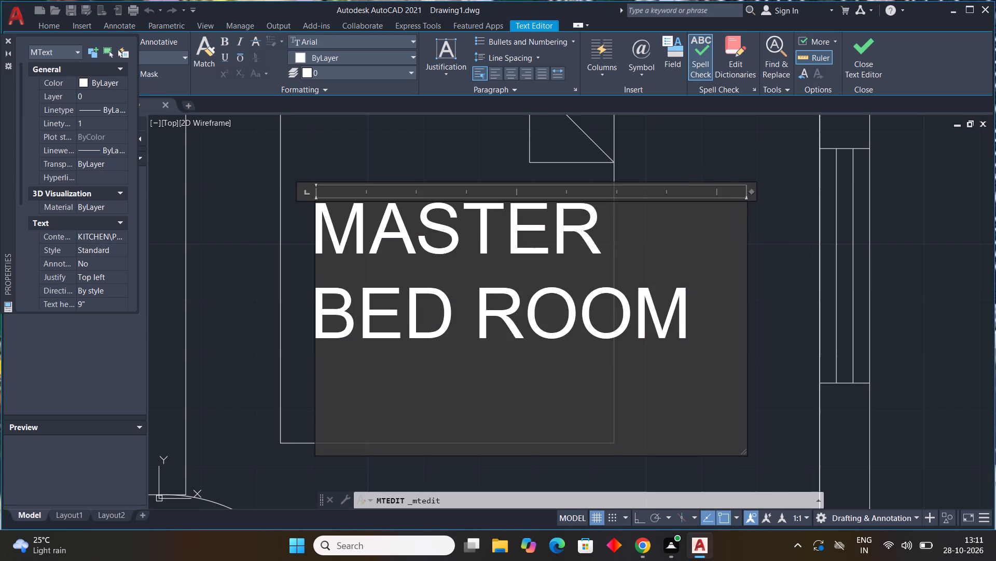
pyautogui.write("10'X")
pyautogui.write('10')
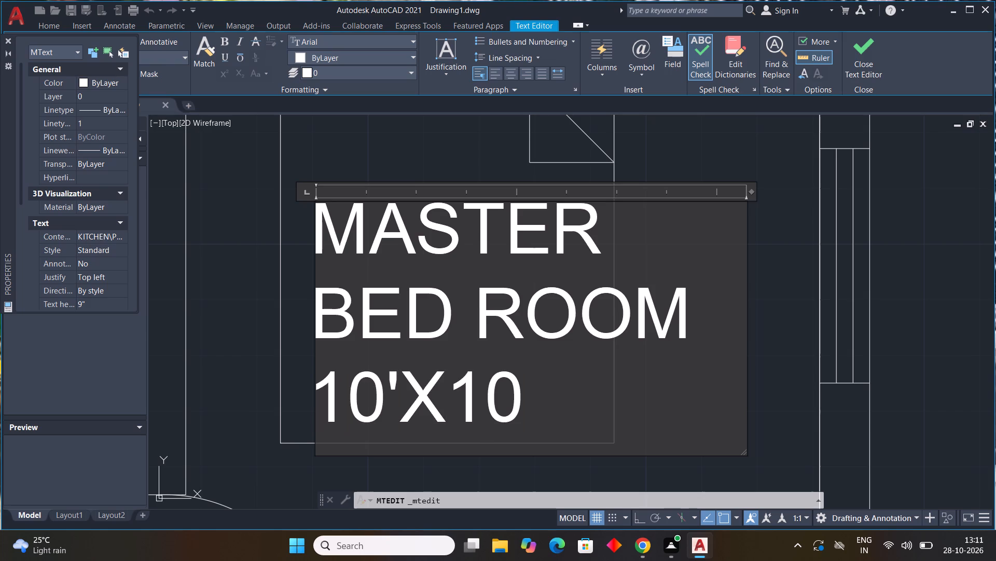
pyautogui.press("'")
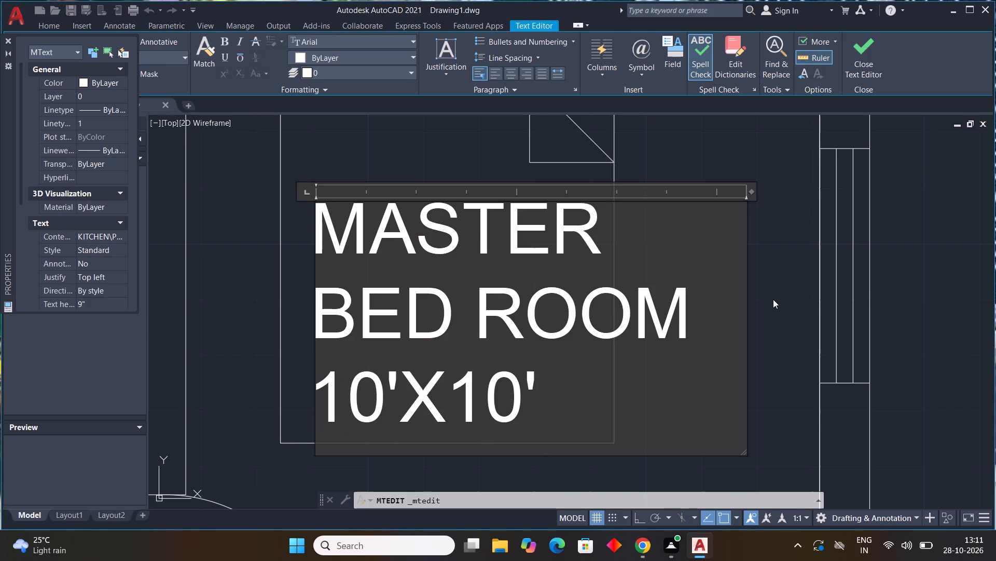
pyautogui.click(773, 299)
# Replace the text of the label in the upper toilet room above the master bedroom with BATH and 10'X4' on the second line.
pyautogui.scroll(-4, 617, 251)
pyautogui.moveTo(591, 236); pyautogui.dragTo(467, 379, button='middle')
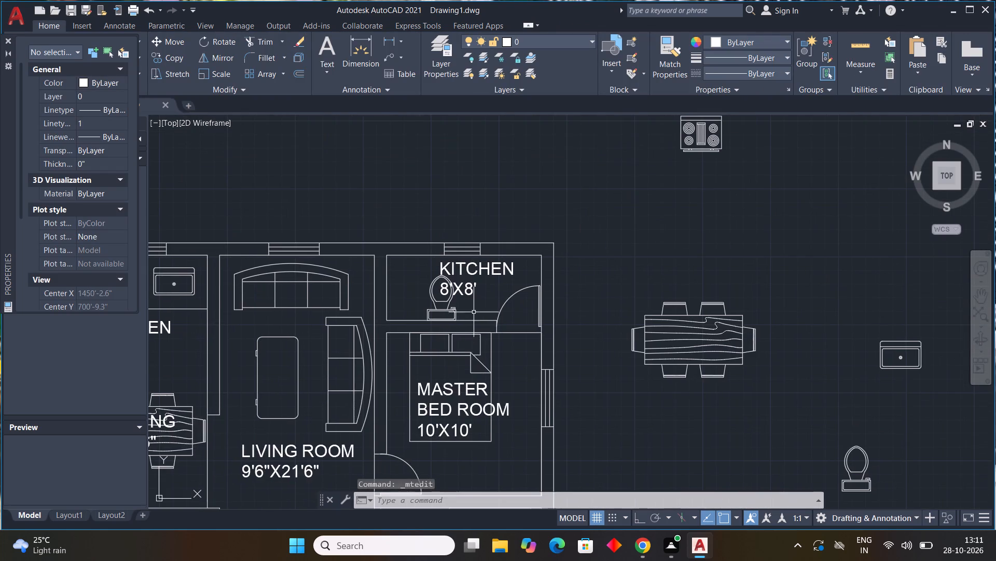
pyautogui.scroll(2, 474, 290)
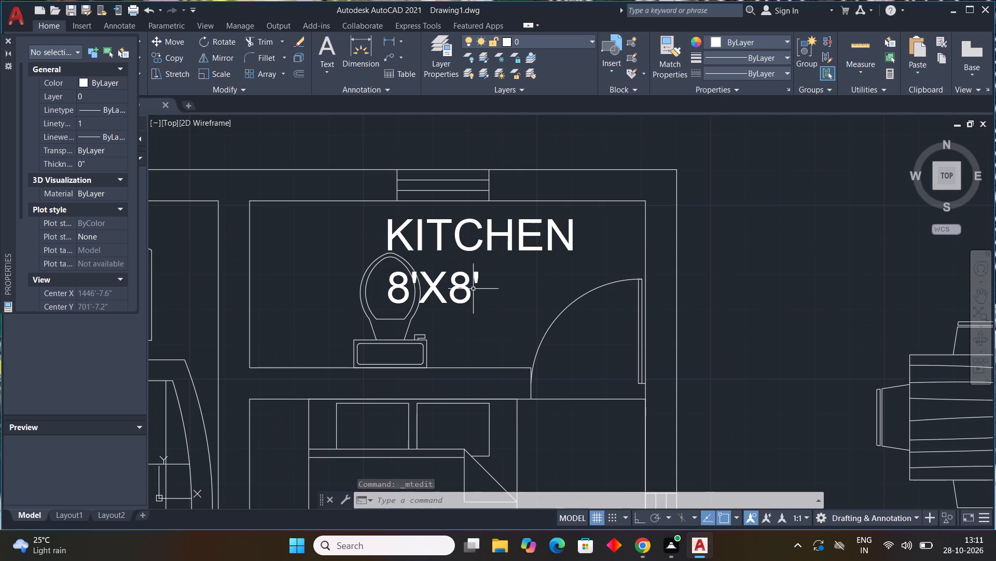
pyautogui.doubleClick(448, 298)
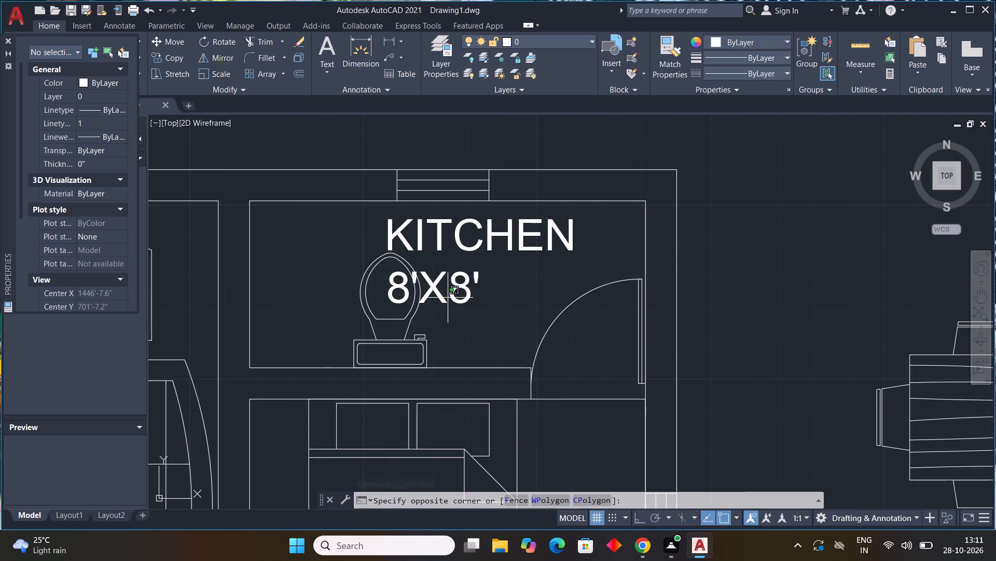
pyautogui.doubleClick(453, 299)
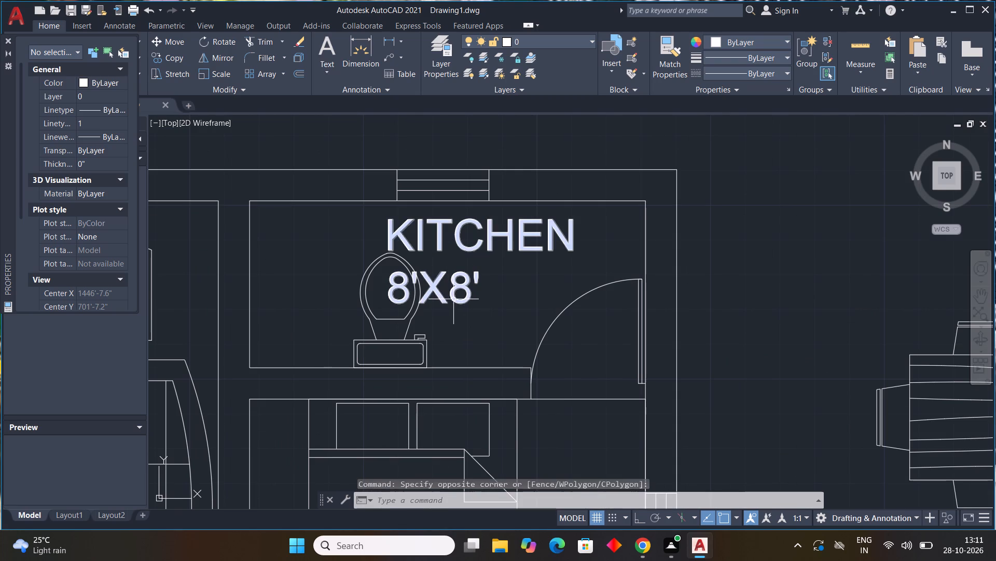
pyautogui.click(453, 299)
pyautogui.click(453, 299)
pyautogui.click(509, 298)
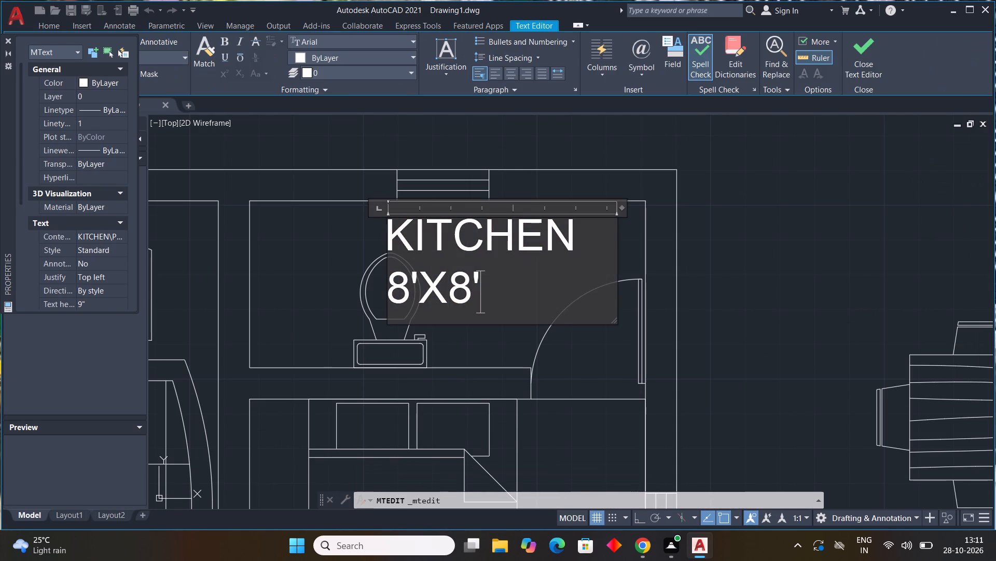
pyautogui.press('BackSpace')
pyautogui.press('BackSpace')
pyautogui.press('BackSpace')
pyautogui.press('BackSpace')
pyautogui.press('BackSpace')
pyautogui.press('BackSpace')
pyautogui.press('BackSpace')
pyautogui.press('BackSpace')
pyautogui.press('BackSpace')
pyautogui.press('BackSpace')
pyautogui.press('BackSpace')
pyautogui.press('BackSpace')
pyautogui.press('BackSpace')
pyautogui.press('BackSpace')
pyautogui.press('BackSpace')
pyautogui.press('BackSpace')
pyautogui.press('BackSpace')
pyautogui.press('BackSpace')
pyautogui.press('BackSpace')
pyautogui.press('BackSpace')
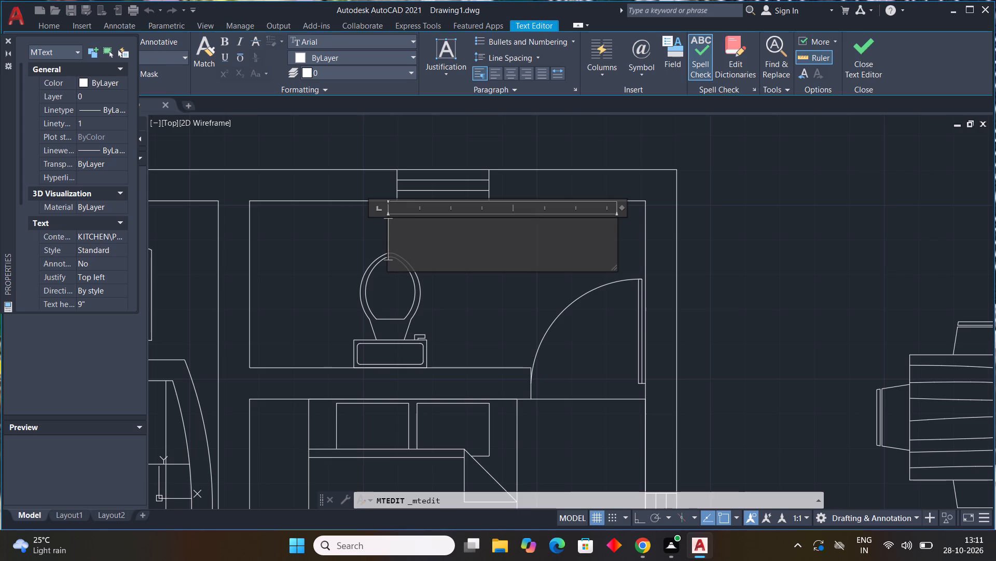
pyautogui.write('BATH')
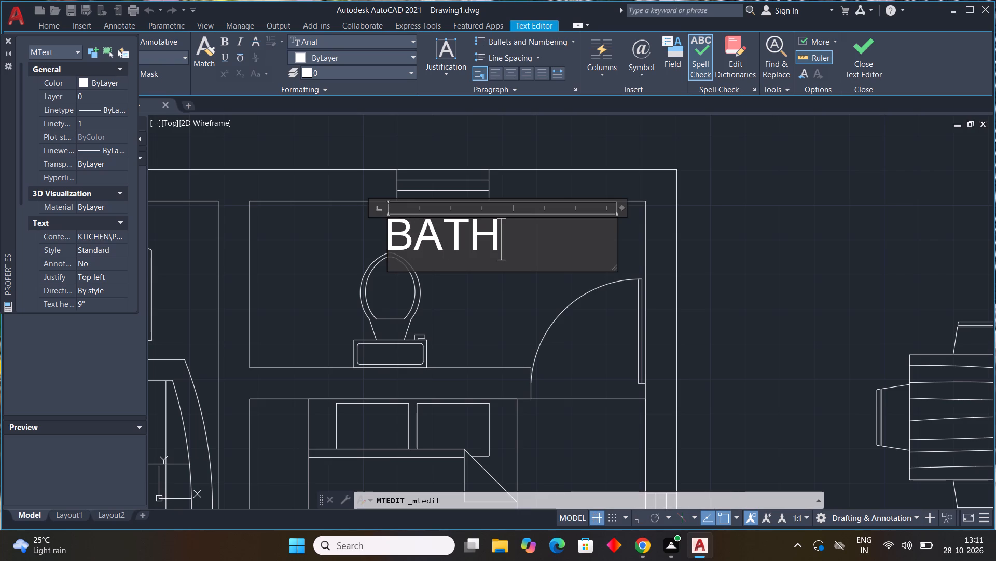
pyautogui.press('Return')
pyautogui.write("10'")
pyautogui.write("X4'")
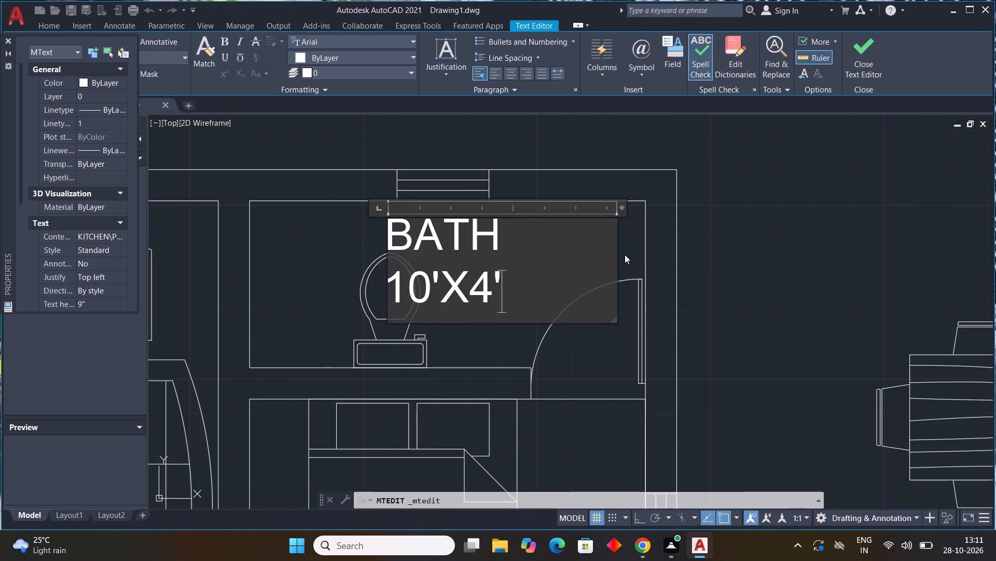
pyautogui.click(735, 251)
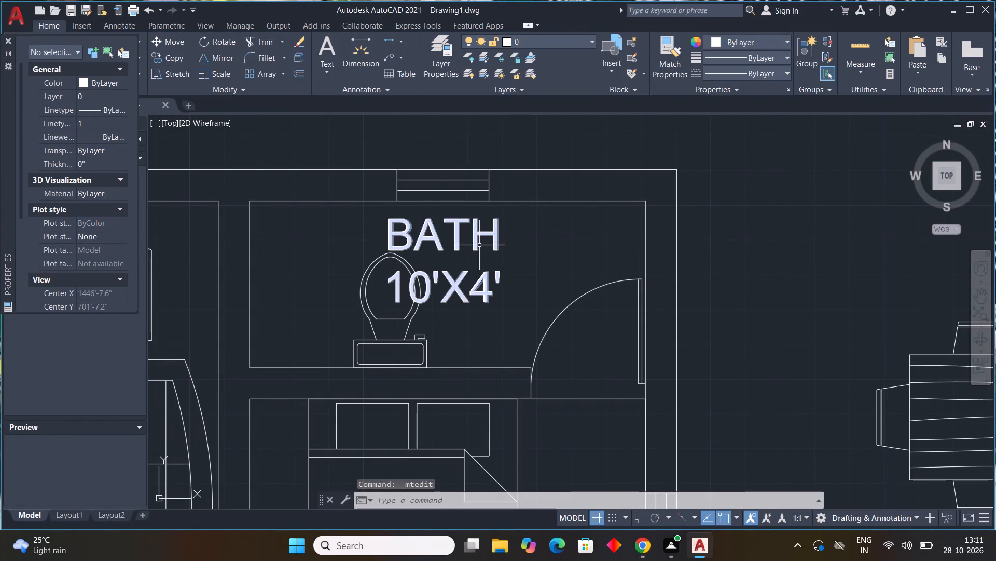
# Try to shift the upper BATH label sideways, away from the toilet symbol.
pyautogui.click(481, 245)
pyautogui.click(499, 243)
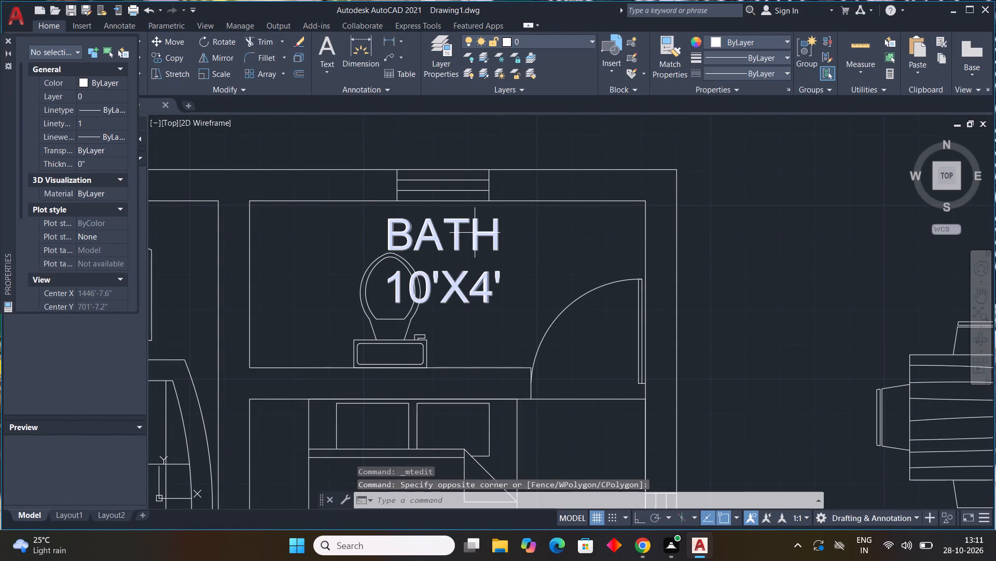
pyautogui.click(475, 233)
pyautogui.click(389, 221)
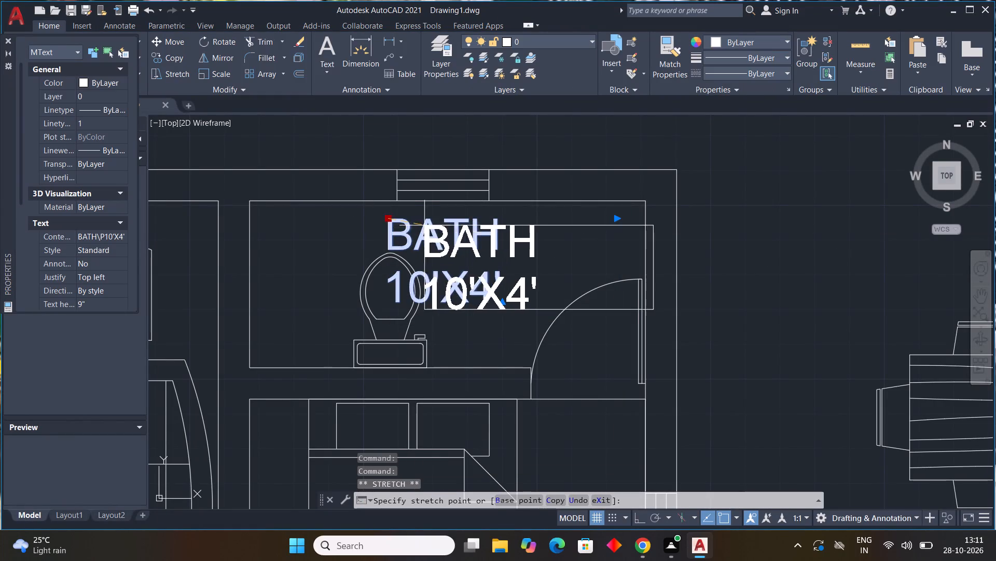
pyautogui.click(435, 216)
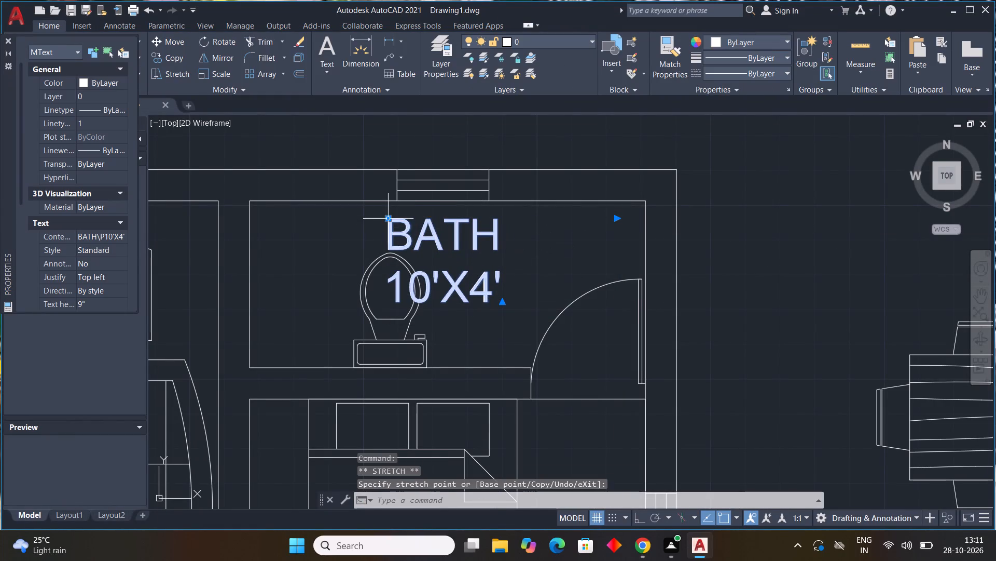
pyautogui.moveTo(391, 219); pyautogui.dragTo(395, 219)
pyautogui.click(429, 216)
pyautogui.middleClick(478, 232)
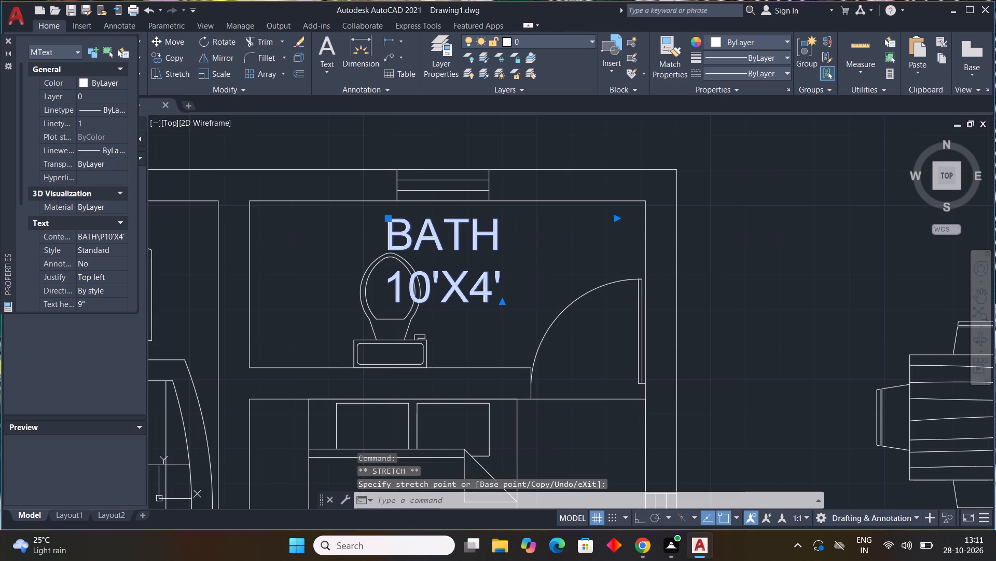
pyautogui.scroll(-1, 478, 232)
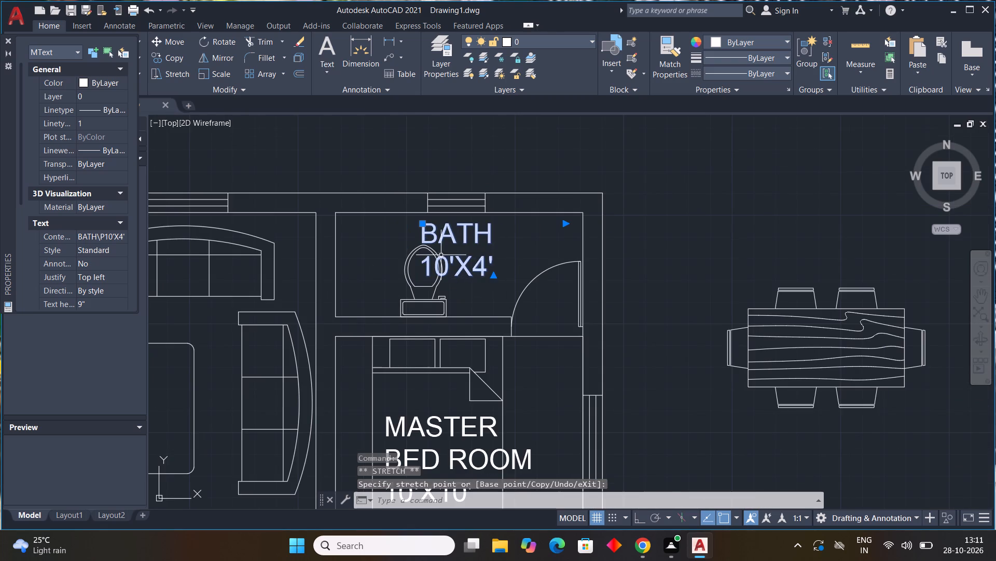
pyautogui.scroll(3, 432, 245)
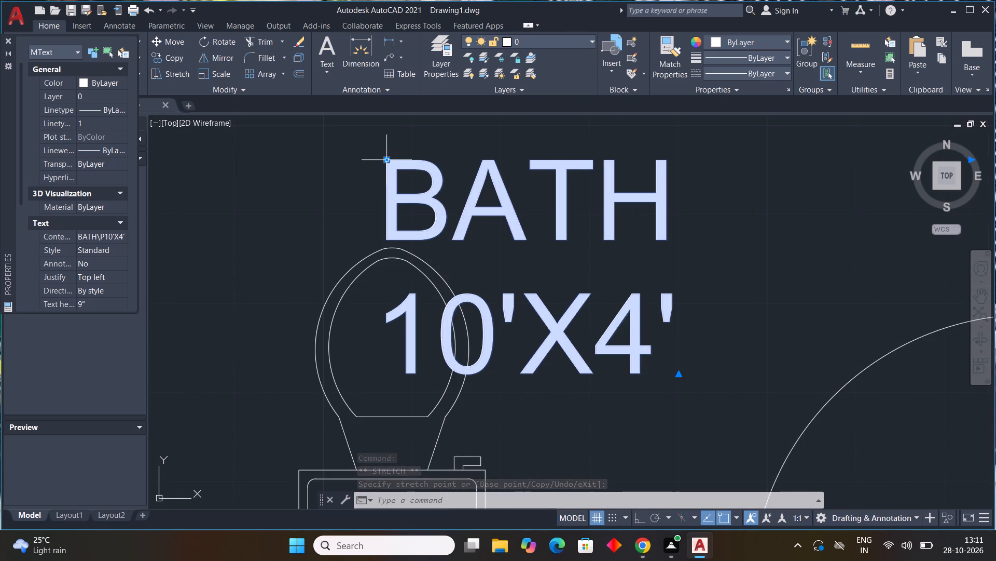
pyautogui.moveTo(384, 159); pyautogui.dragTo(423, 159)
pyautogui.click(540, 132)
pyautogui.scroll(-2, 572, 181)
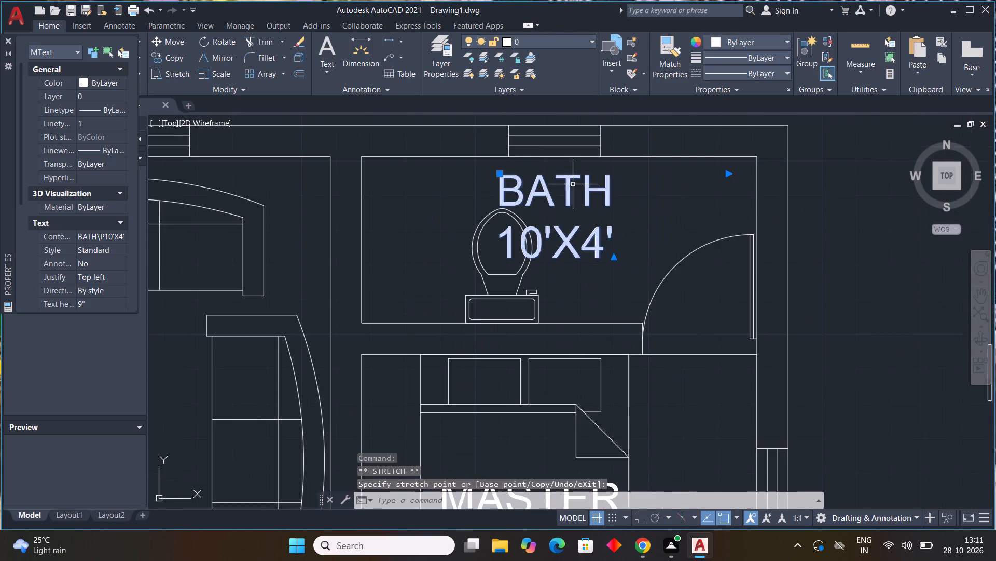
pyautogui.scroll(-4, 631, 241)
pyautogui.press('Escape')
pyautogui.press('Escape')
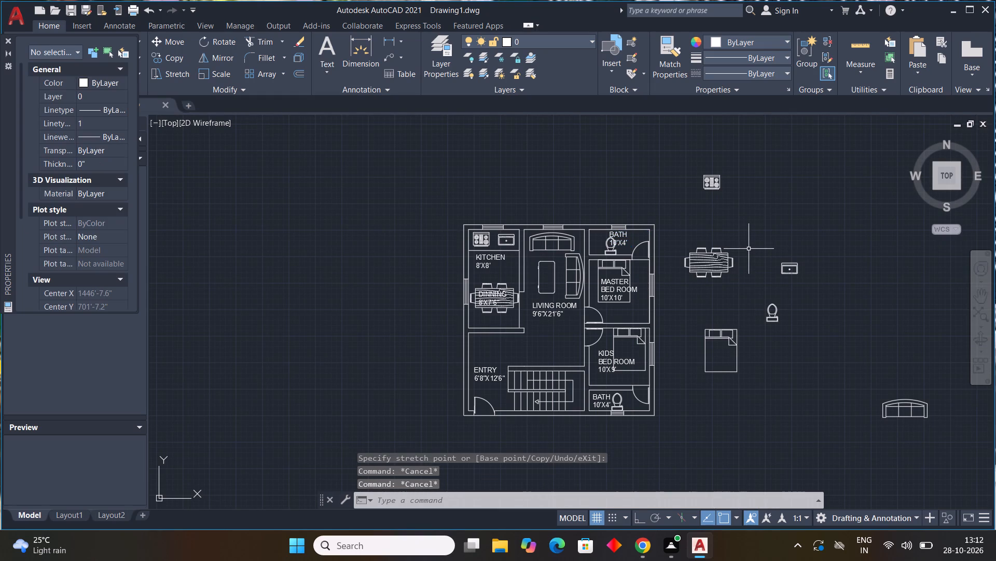
# Delete all the spare furniture and fixture blocks lying outside the plan, including the stove, dining table, sink, toilet, bed and sofa.
pyautogui.moveTo(702, 290); pyautogui.dragTo(658, 280, button='middle')
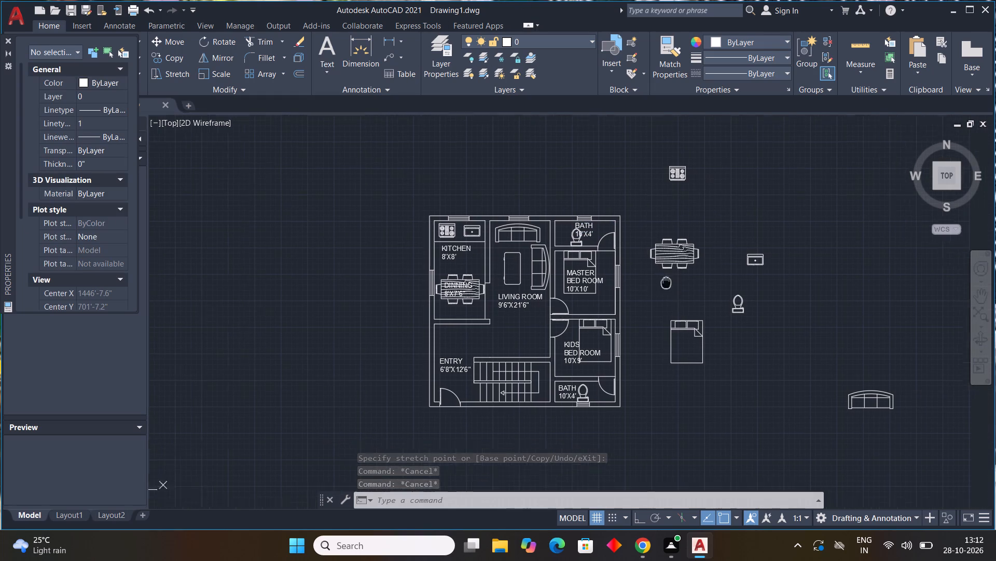
pyautogui.moveTo(658, 280); pyautogui.dragTo(508, 211, button='middle')
pyautogui.scroll(-1, 613, 246)
pyautogui.moveTo(613, 252); pyautogui.dragTo(610, 320, button='middle')
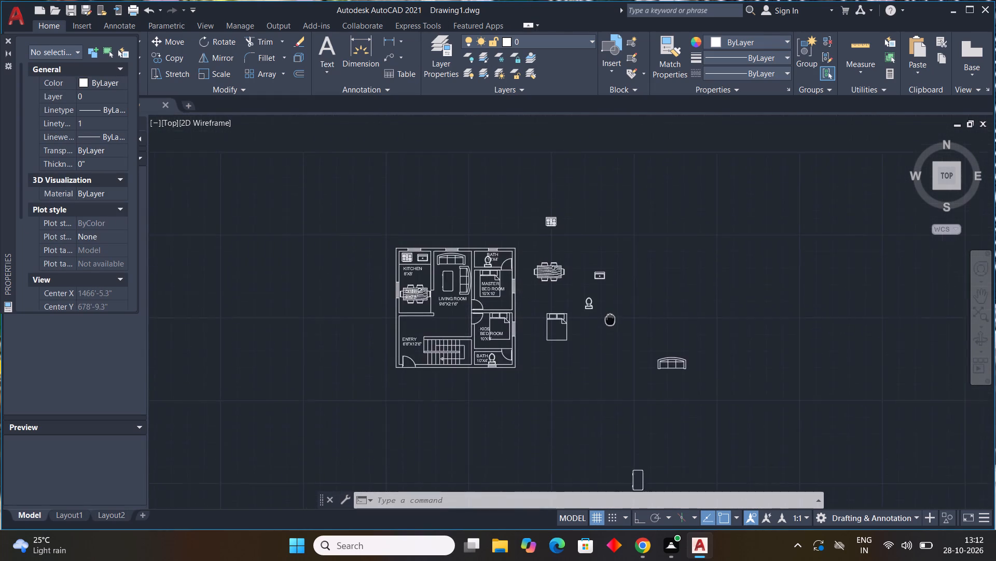
pyautogui.moveTo(610, 320); pyautogui.dragTo(469, 244, button='middle')
pyautogui.moveTo(457, 136); pyautogui.dragTo(453, 145)
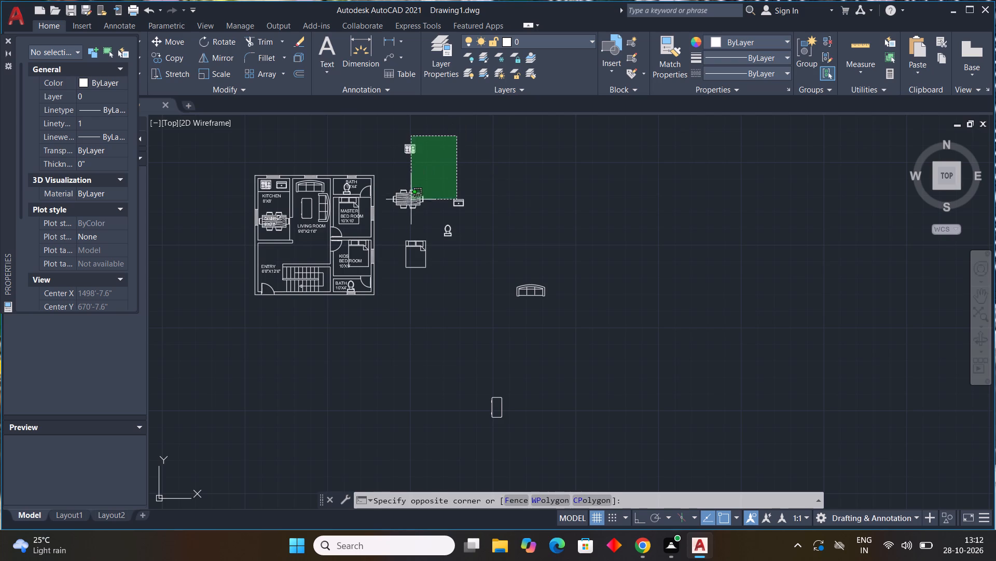
pyautogui.click(391, 300)
pyautogui.moveTo(555, 255); pyautogui.dragTo(536, 322)
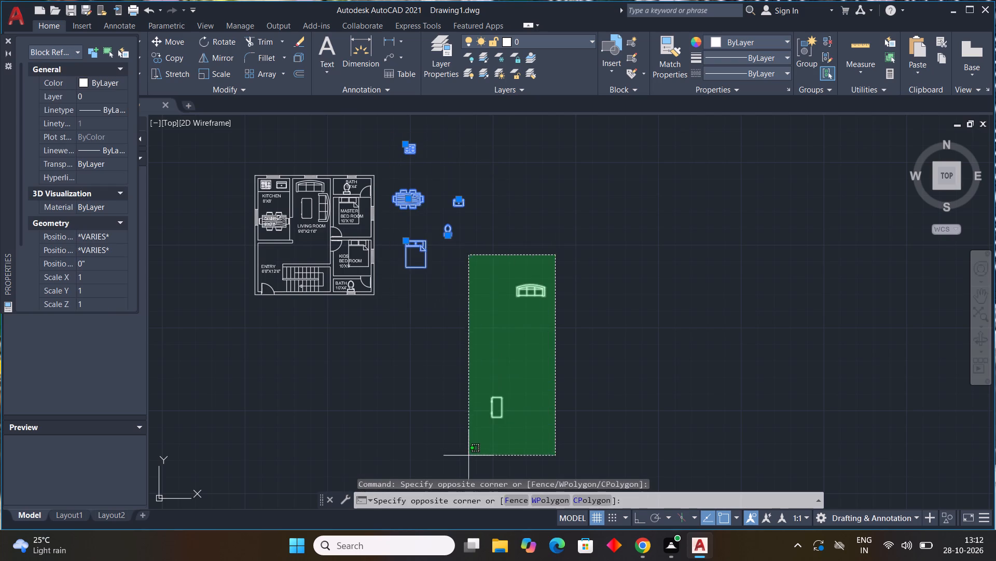
pyautogui.click(473, 450)
pyautogui.press('Delete')
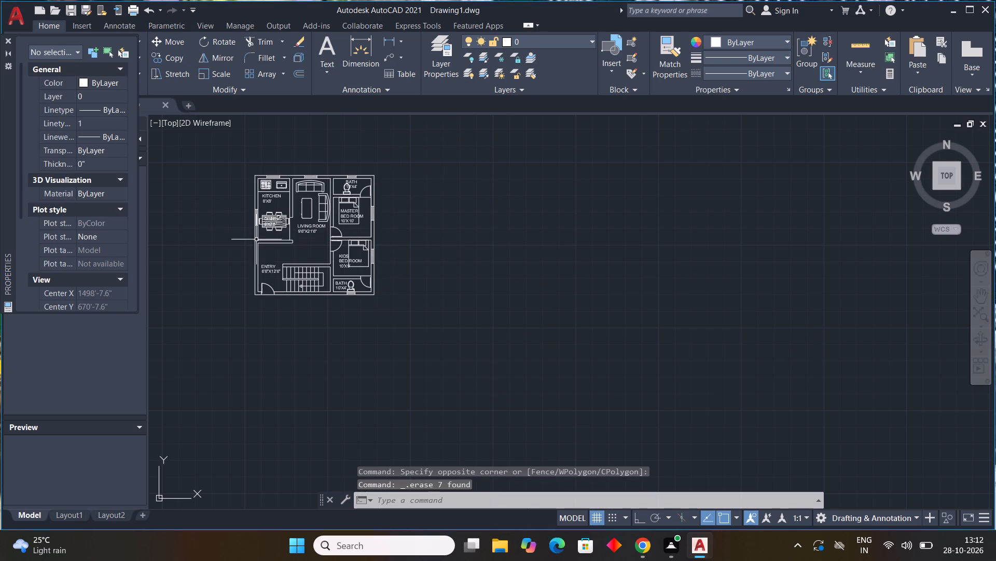
# Place a multiline text label reading W just above the window in the kitchen's upper outer wall.
pyautogui.scroll(3, 273, 239)
pyautogui.moveTo(311, 252); pyautogui.dragTo(475, 329, button='middle')
pyautogui.scroll(-1, 435, 324)
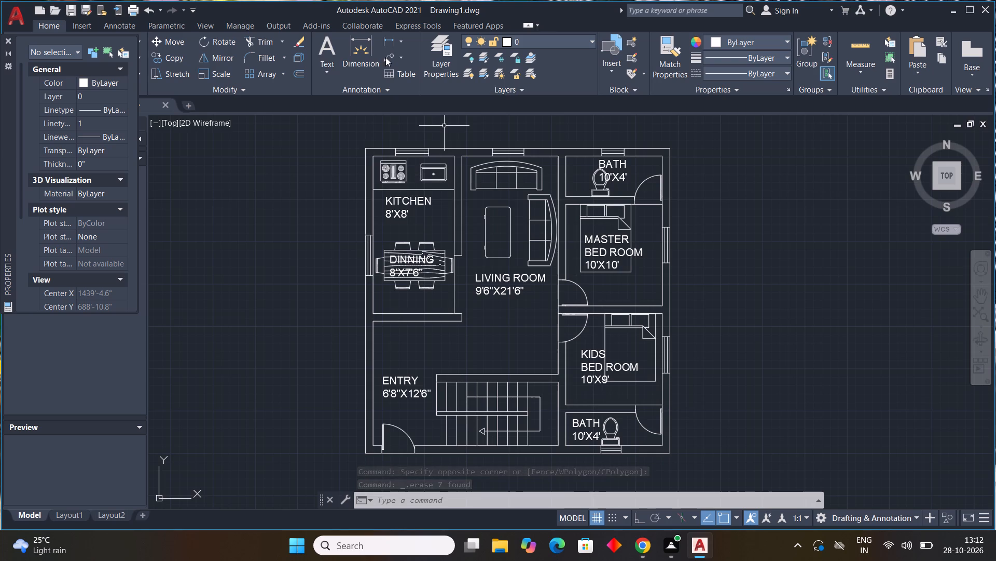
pyautogui.click(317, 41)
pyautogui.moveTo(406, 127); pyautogui.dragTo(382, 148, button='middle')
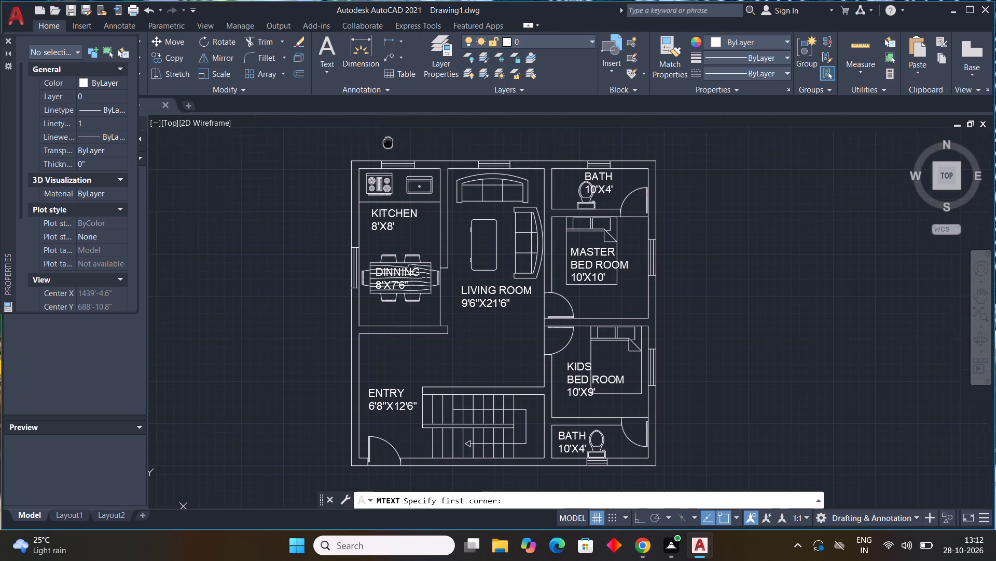
pyautogui.moveTo(382, 148); pyautogui.dragTo(353, 164, button='middle')
pyautogui.scroll(3, 350, 170)
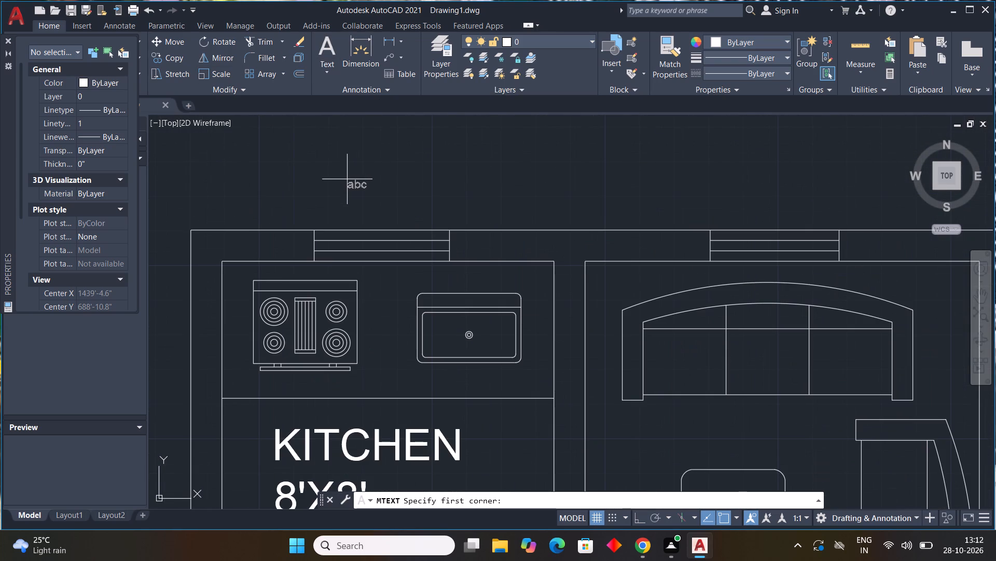
pyautogui.click(346, 179)
pyautogui.click(413, 220)
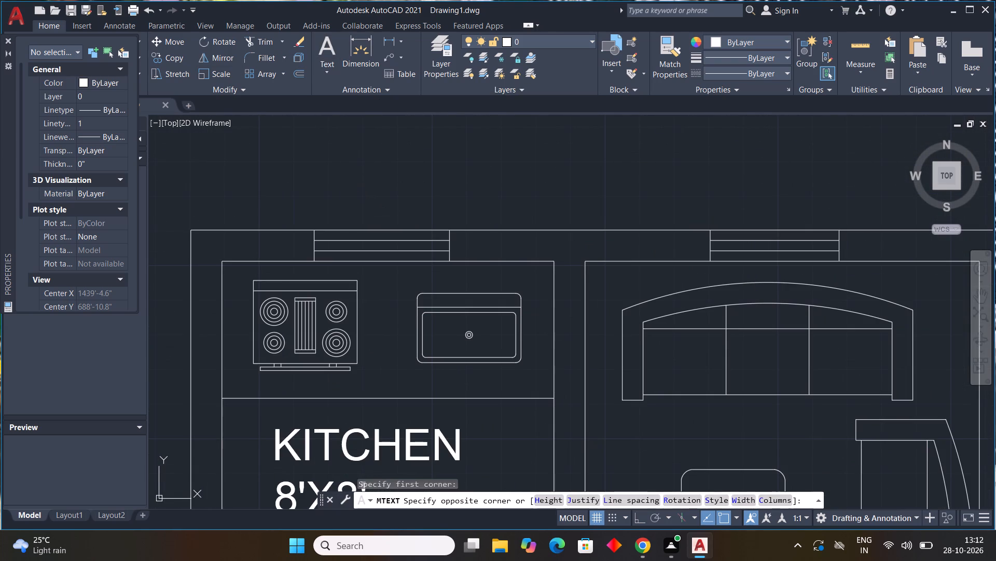
pyautogui.press('w')
pyautogui.click(437, 192)
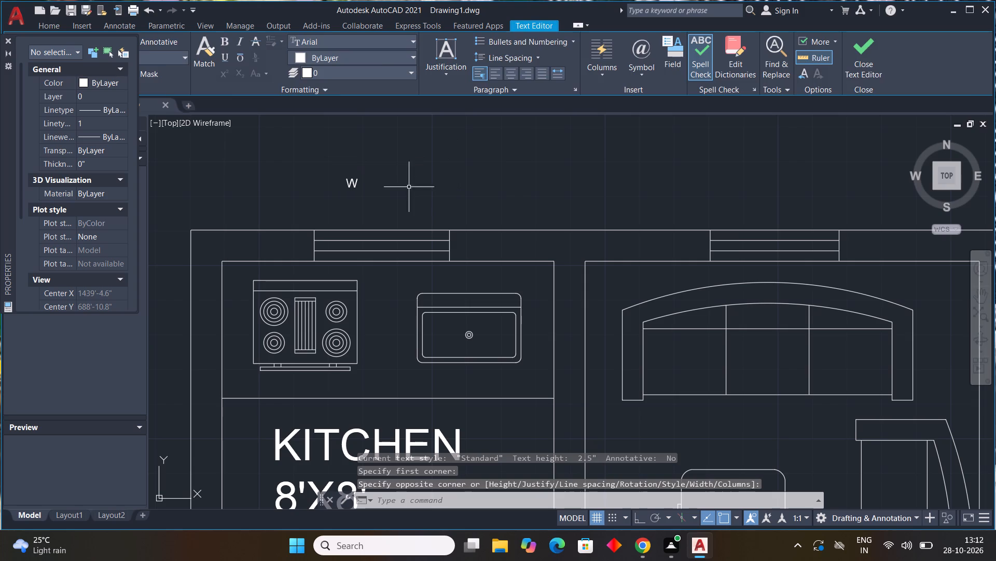
# Set the text height of the W label above the kitchen window to 9".
pyautogui.click(353, 186)
pyautogui.scroll(-4, 65, 127)
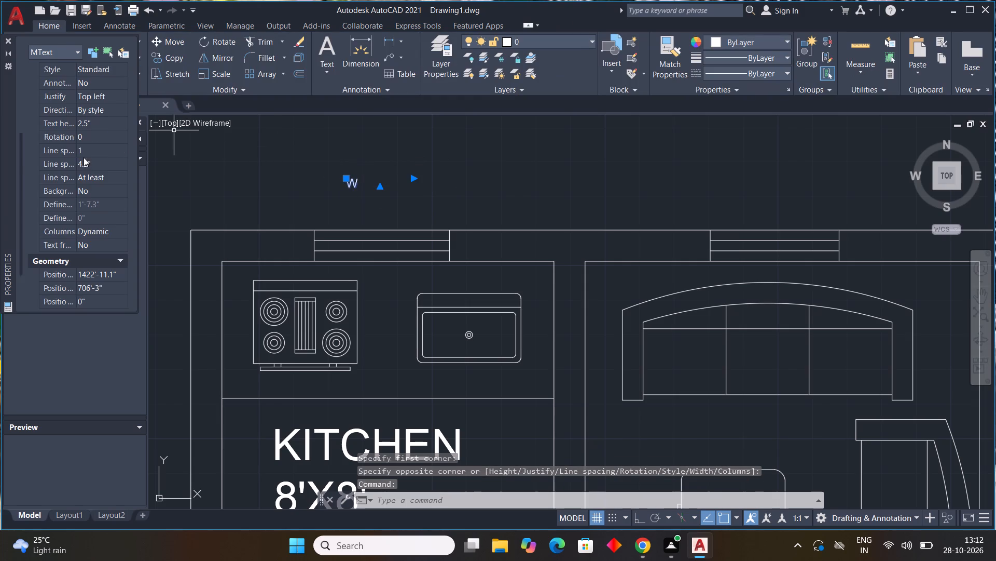
pyautogui.click(99, 121)
pyautogui.moveTo(105, 124); pyautogui.dragTo(0, 124)
pyautogui.press('9')
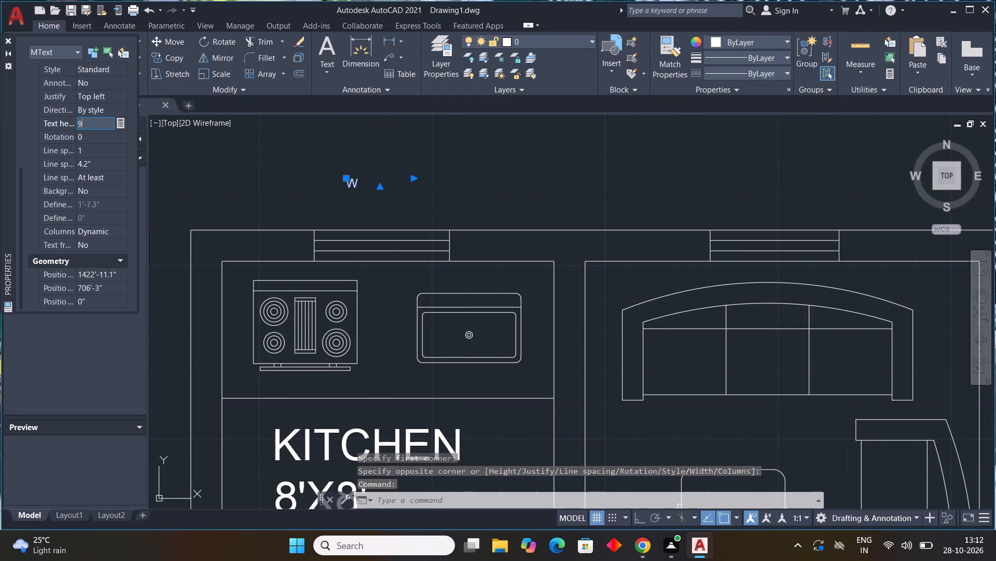
pyautogui.hotkey('shift', '"')
pyautogui.press('Return')
pyautogui.press('Escape')
pyautogui.press('Escape')
pyautogui.press('Escape')
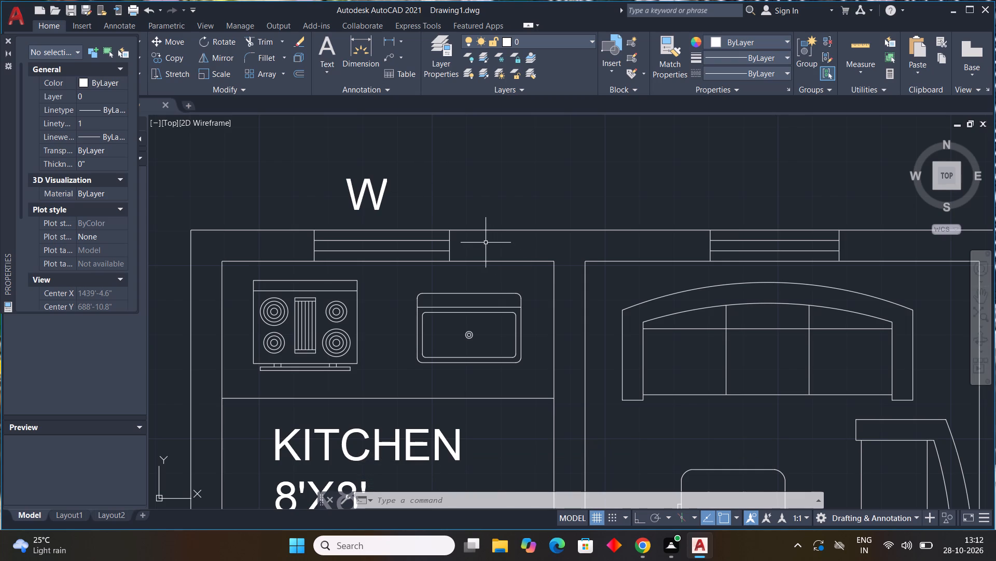
# Copy the W label above the kitchen window to just above the living room's upper window.
pyautogui.scroll(-1, 486, 242)
pyautogui.moveTo(481, 238); pyautogui.dragTo(372, 296, button='middle')
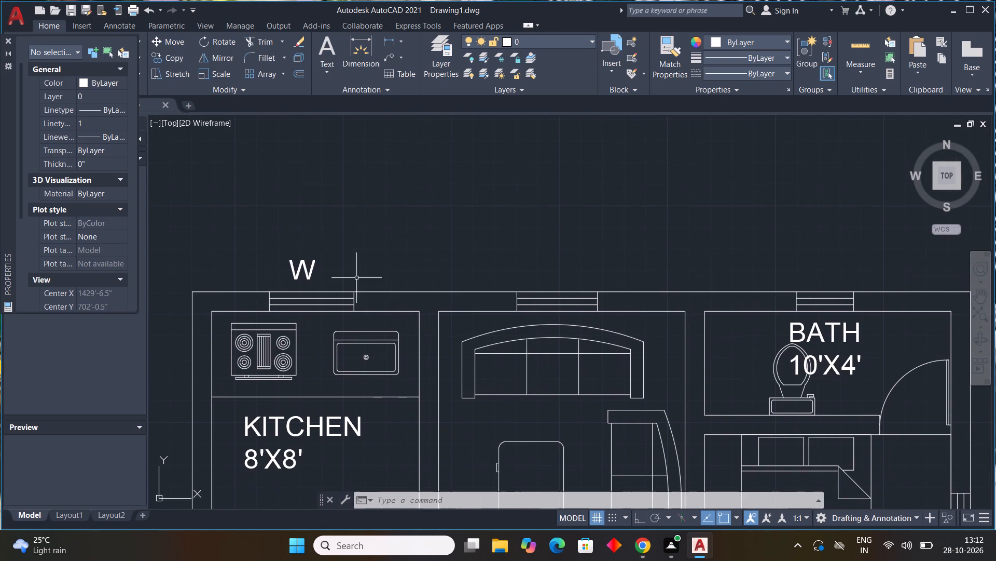
pyautogui.click(307, 273)
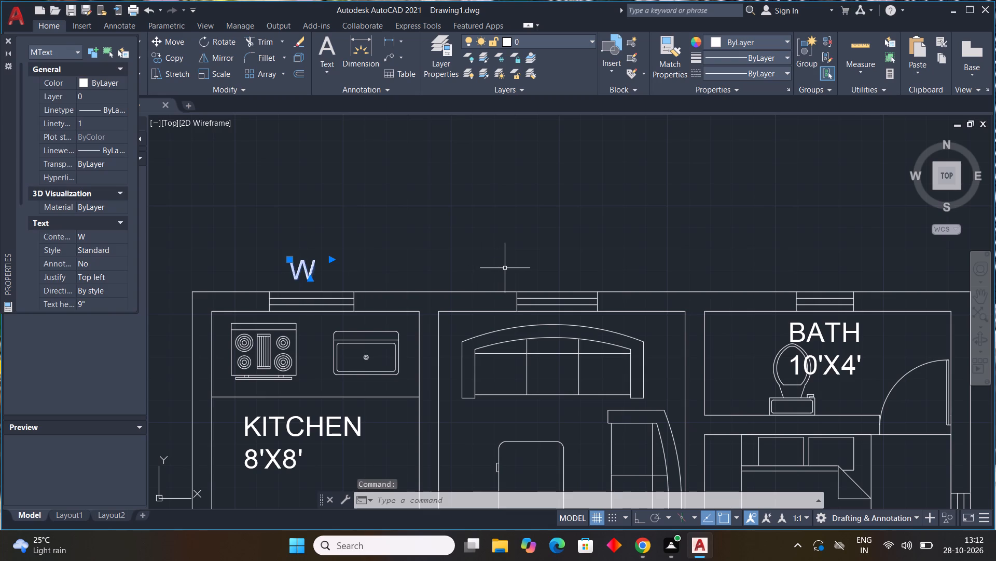
pyautogui.write('CO')
pyautogui.press('space')
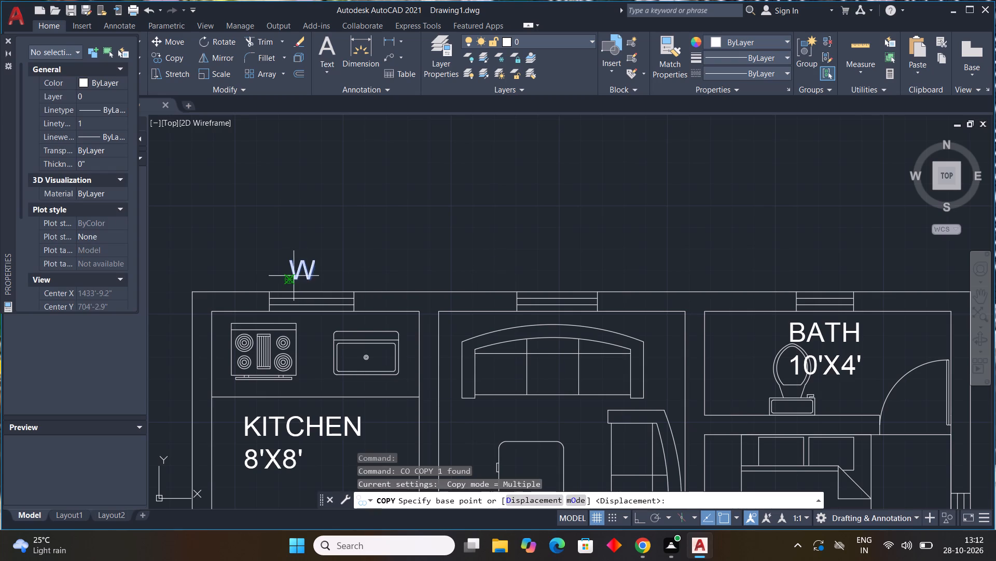
pyautogui.click(294, 276)
pyautogui.scroll(2, 542, 275)
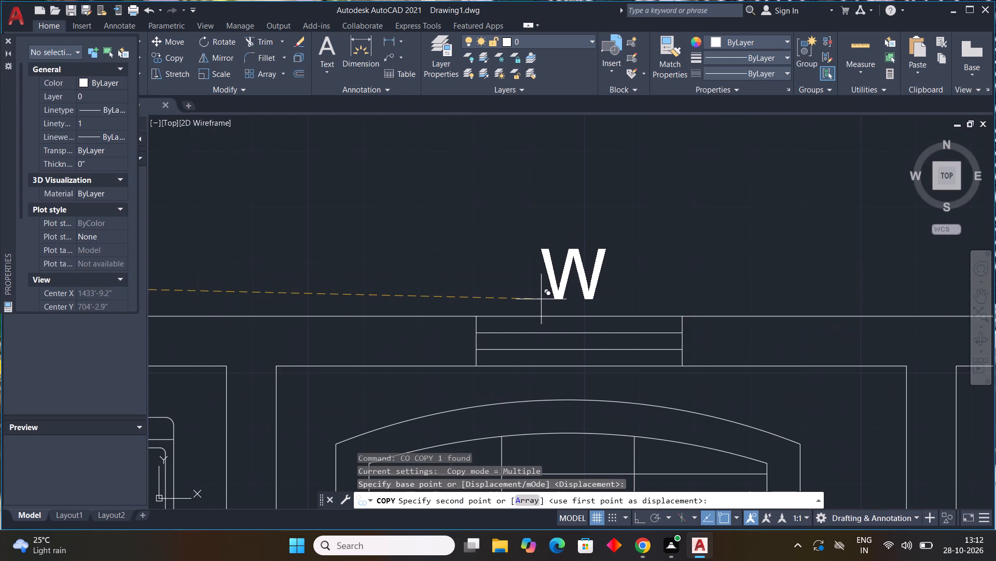
pyautogui.click(541, 302)
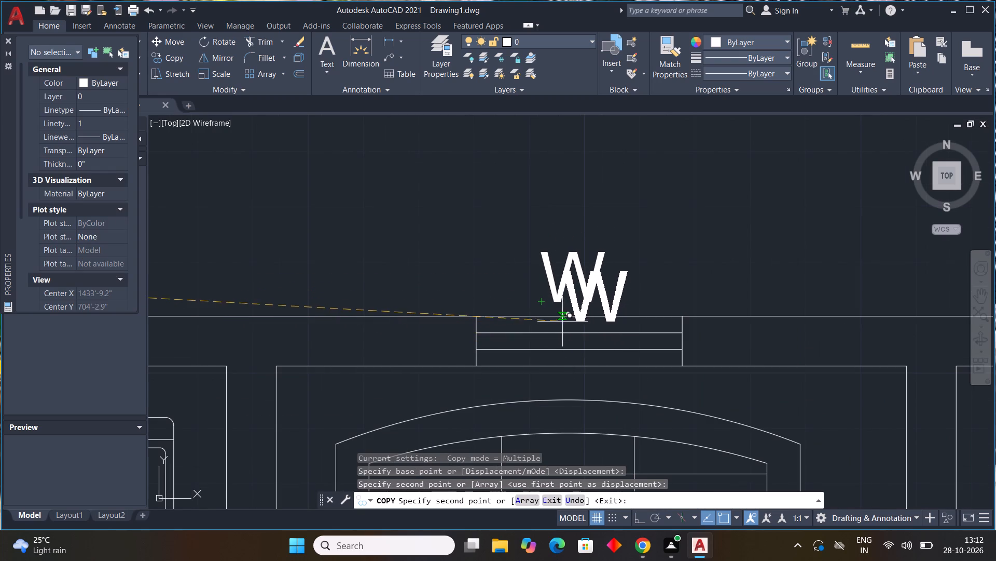
# Place further copies of the W label outside the dining area's window and above the upper bath window.
pyautogui.moveTo(310, 457); pyautogui.dragTo(510, 219, button='middle')
pyautogui.scroll(-1, 330, 403)
pyautogui.scroll(-2, 510, 219)
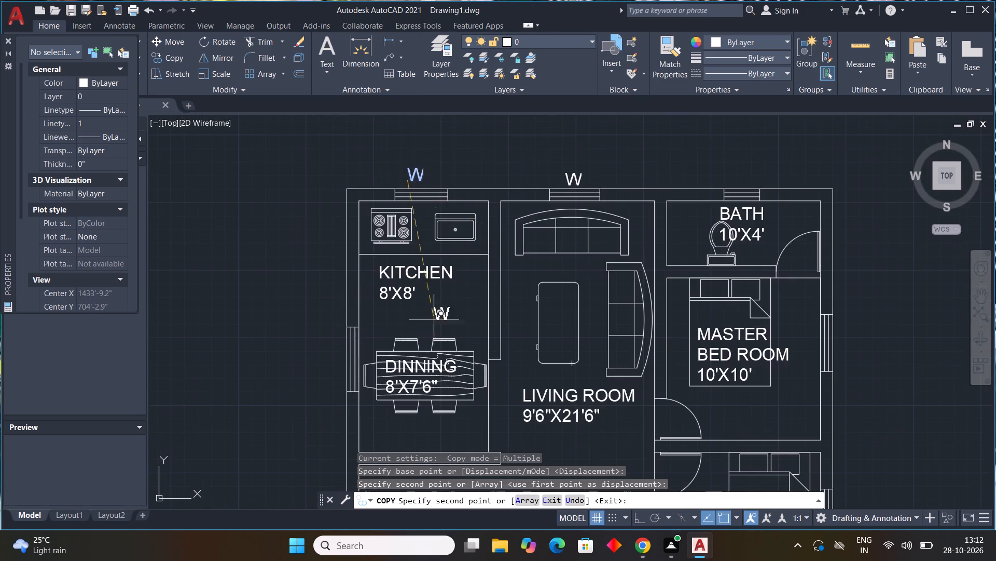
pyautogui.scroll(3, 326, 370)
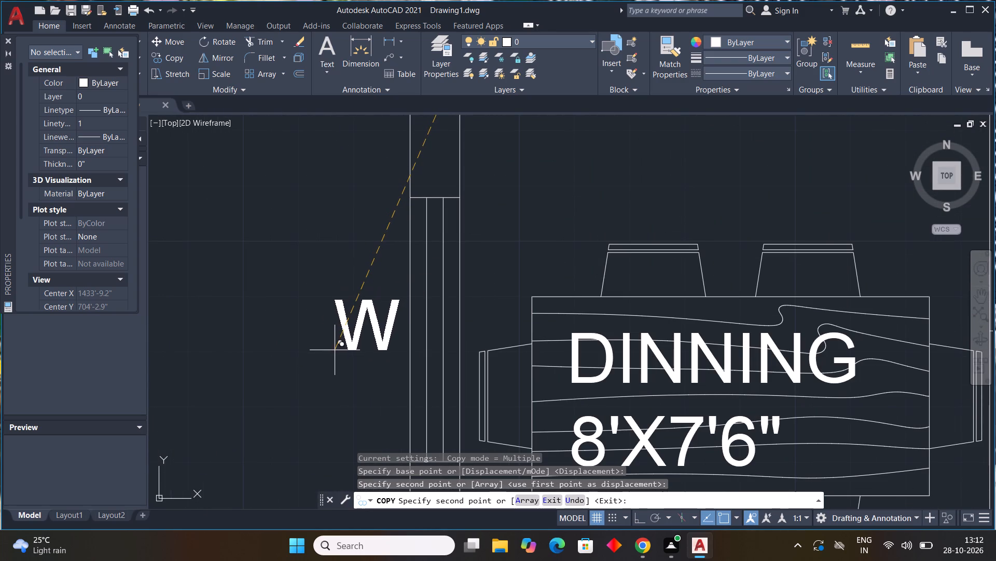
pyautogui.click(335, 353)
pyautogui.scroll(-4, 458, 270)
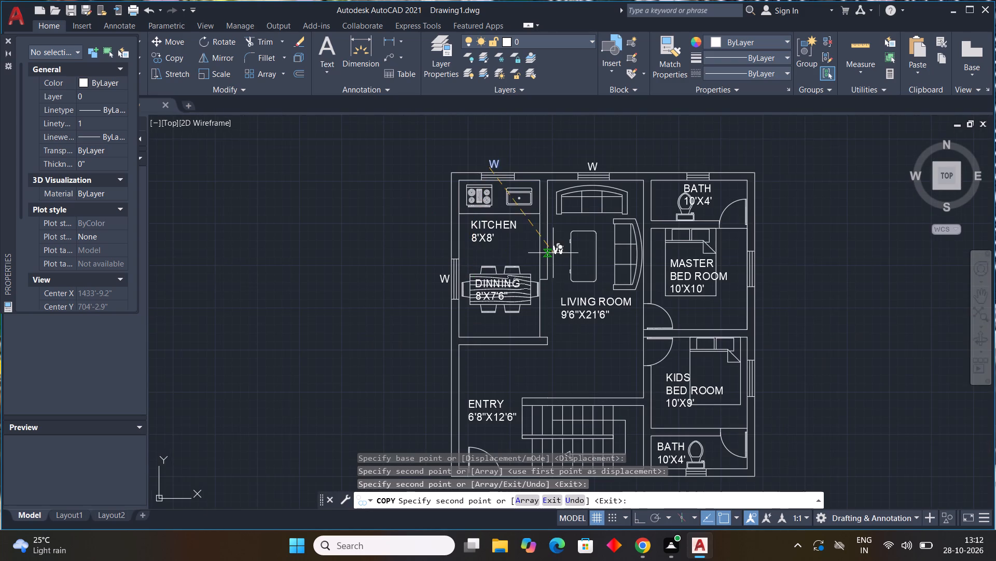
pyautogui.moveTo(553, 252); pyautogui.dragTo(346, 284, button='middle')
pyautogui.scroll(3, 490, 198)
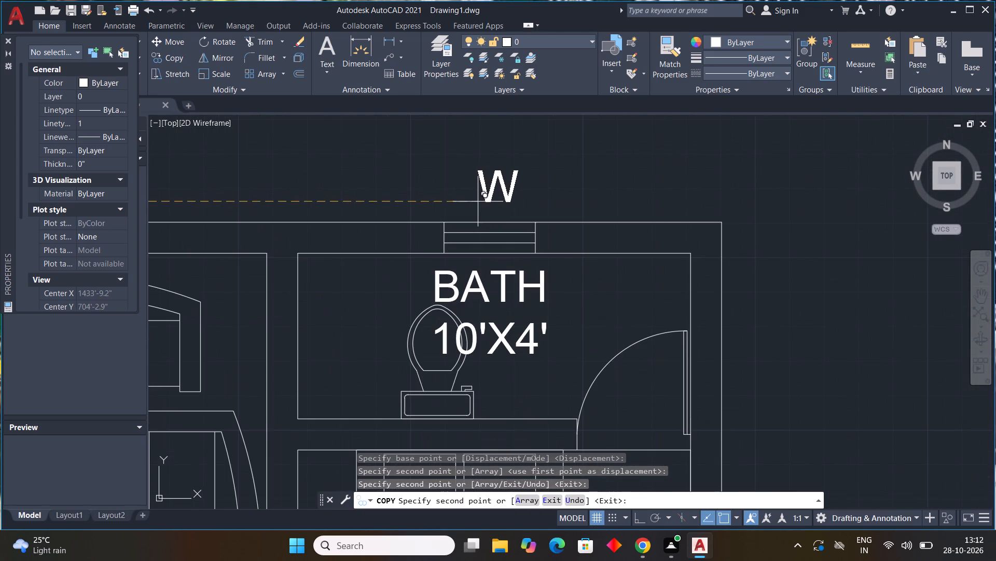
pyautogui.click(462, 213)
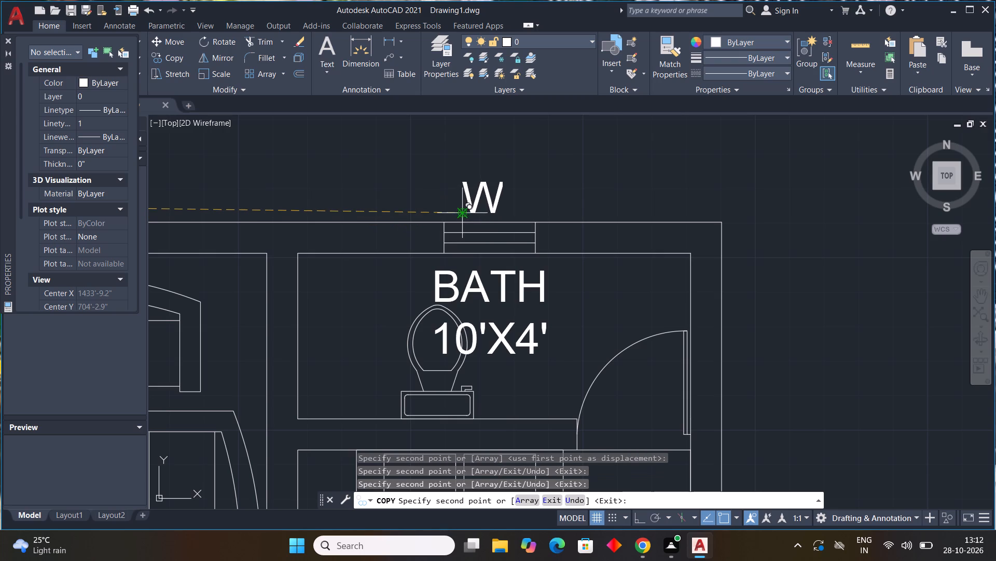
# Place copies of the W label outside the master bedroom window and outside the kids bedroom window.
pyautogui.scroll(-2, 546, 243)
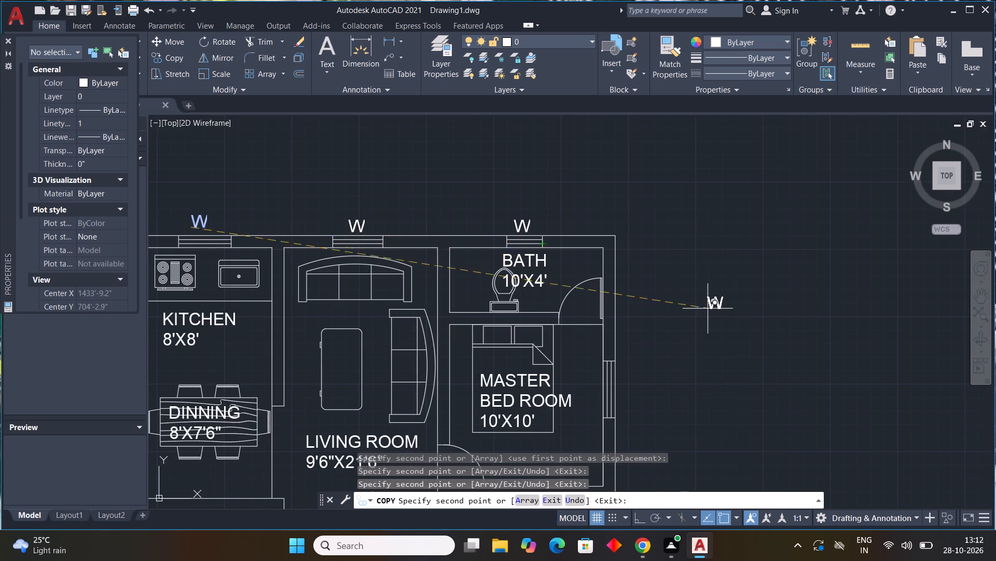
pyautogui.scroll(-1, 717, 312)
pyautogui.moveTo(714, 313); pyautogui.dragTo(541, 173, button='middle')
pyautogui.scroll(3, 495, 223)
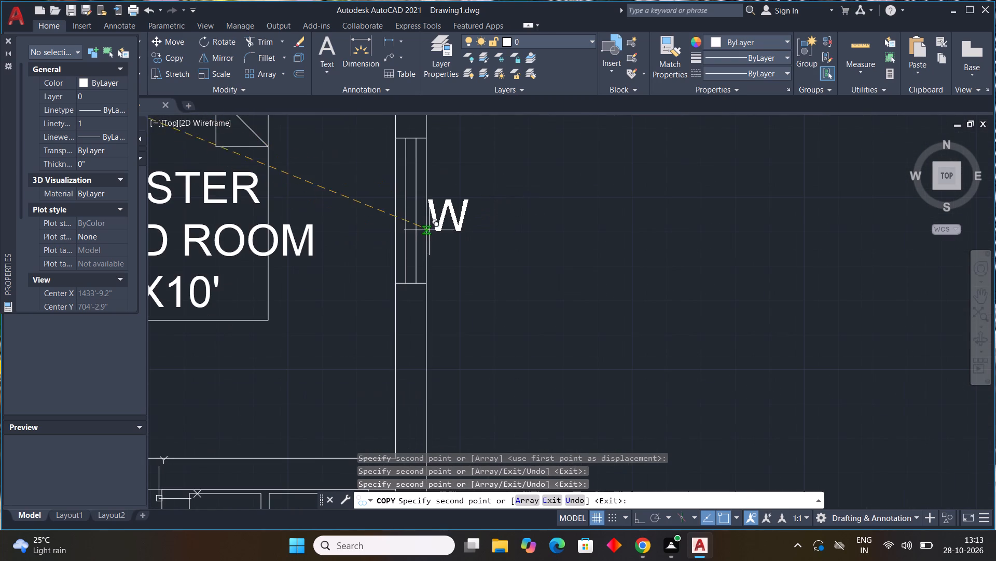
pyautogui.click(432, 223)
pyautogui.scroll(-2, 498, 295)
pyautogui.moveTo(497, 289); pyautogui.dragTo(497, 189, button='middle')
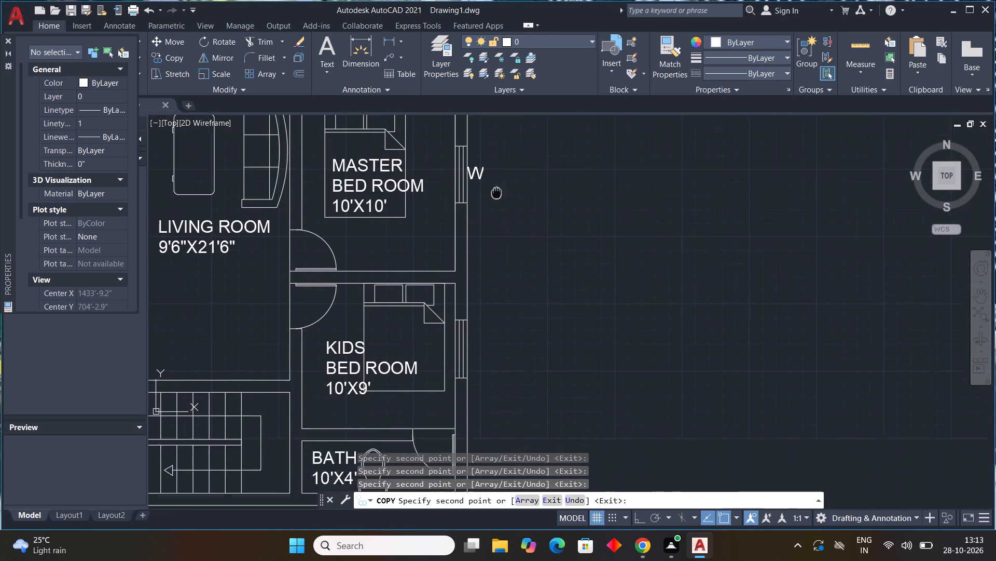
pyautogui.moveTo(497, 189); pyautogui.dragTo(510, 164, button='middle')
pyautogui.scroll(3, 497, 325)
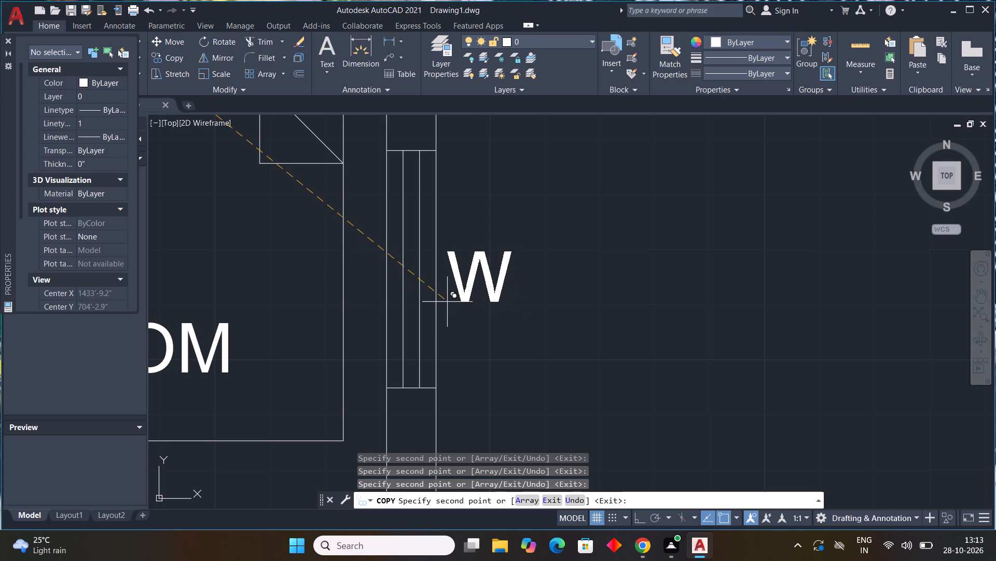
pyautogui.click(447, 302)
# Place a copy of the W label just below the lower bath's window.
pyautogui.scroll(-4, 586, 327)
pyautogui.moveTo(610, 373); pyautogui.dragTo(598, 308, button='middle')
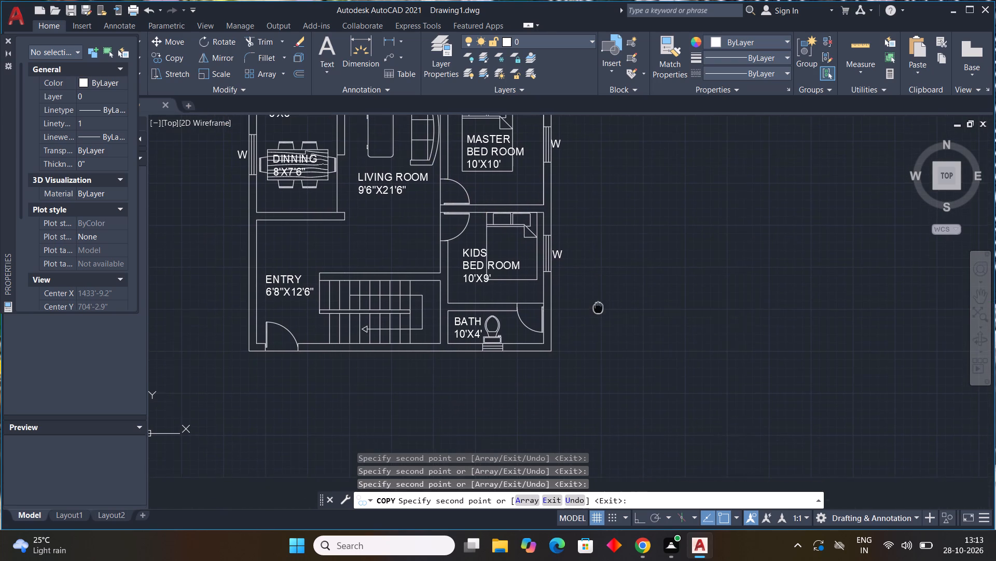
pyautogui.moveTo(598, 308); pyautogui.dragTo(598, 307, button='middle')
pyautogui.scroll(4, 501, 367)
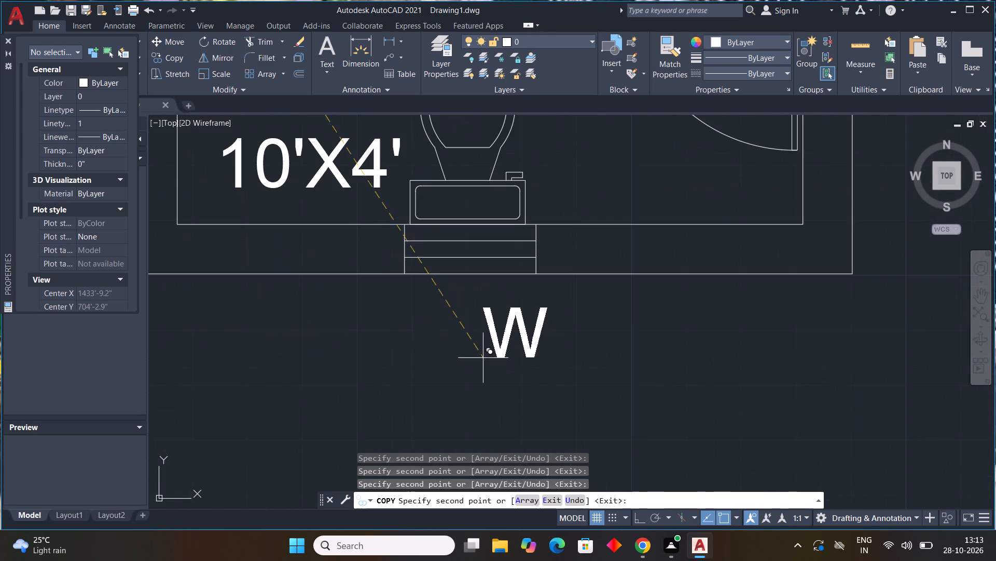
pyautogui.click(440, 337)
# Place a last copy of the W label inside the kids bedroom's door swing and end the copying.
pyautogui.scroll(-4, 530, 375)
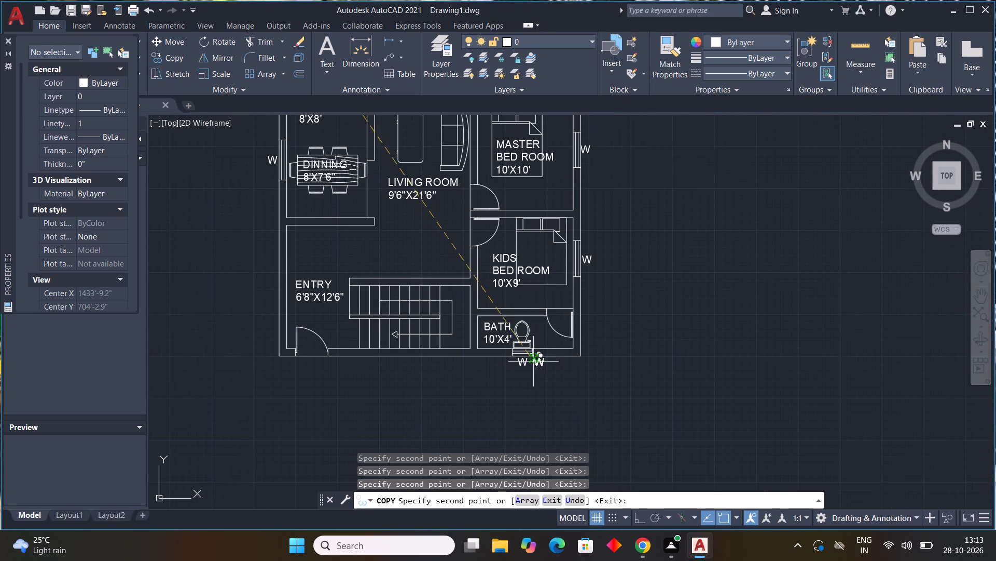
pyautogui.scroll(3, 482, 232)
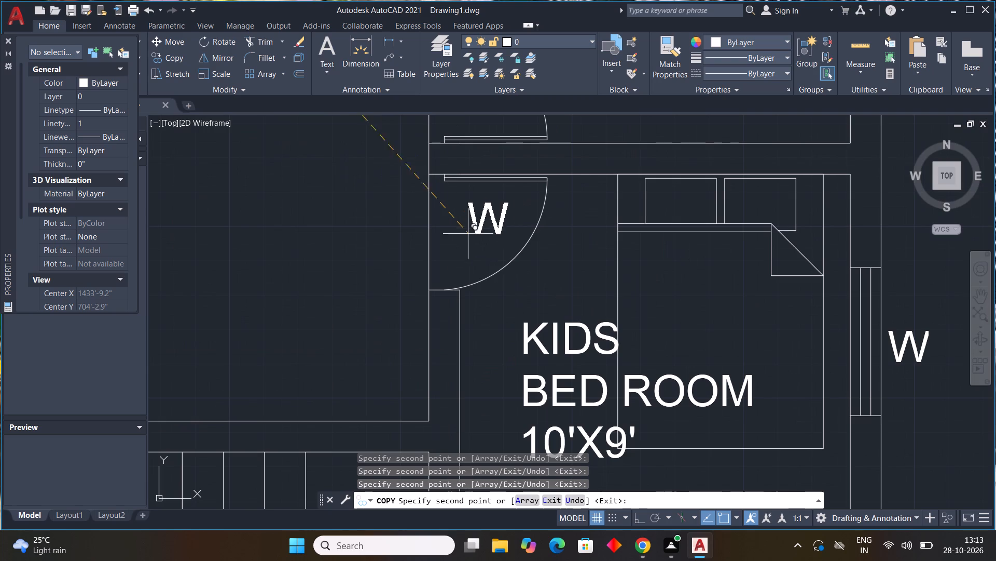
pyautogui.click(456, 243)
pyautogui.press('Escape')
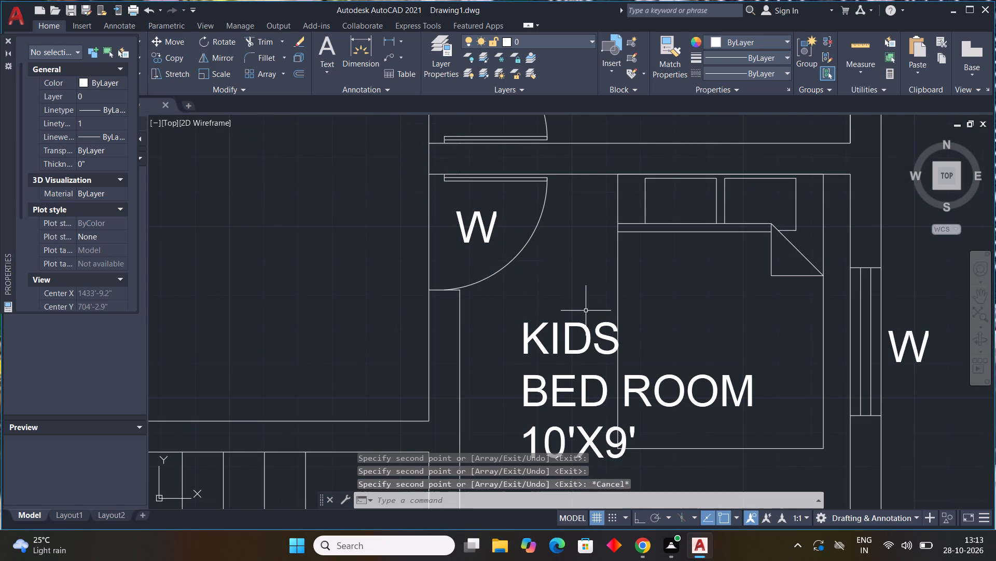
pyautogui.press('Escape')
pyautogui.press('Escape')
pyautogui.press('Escape')
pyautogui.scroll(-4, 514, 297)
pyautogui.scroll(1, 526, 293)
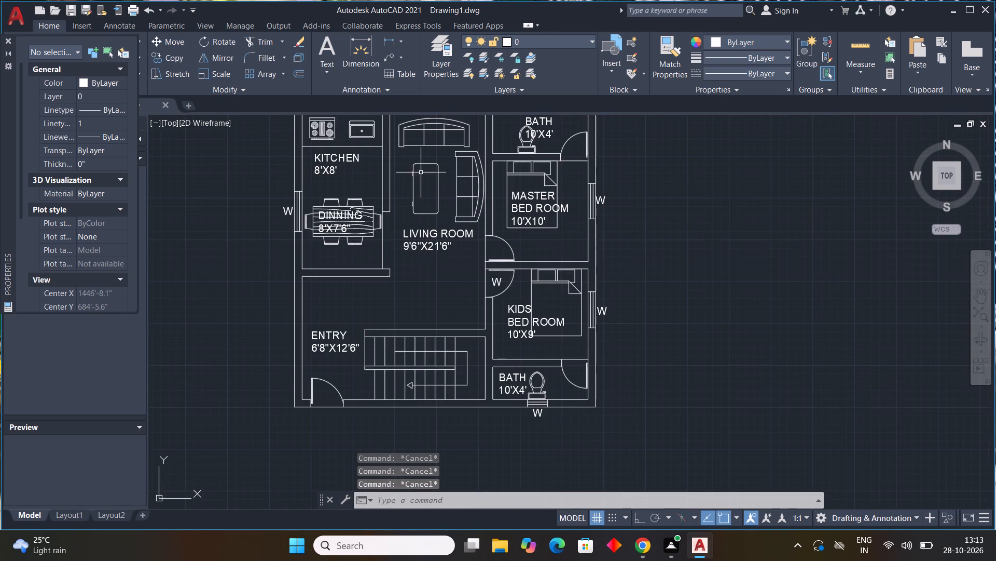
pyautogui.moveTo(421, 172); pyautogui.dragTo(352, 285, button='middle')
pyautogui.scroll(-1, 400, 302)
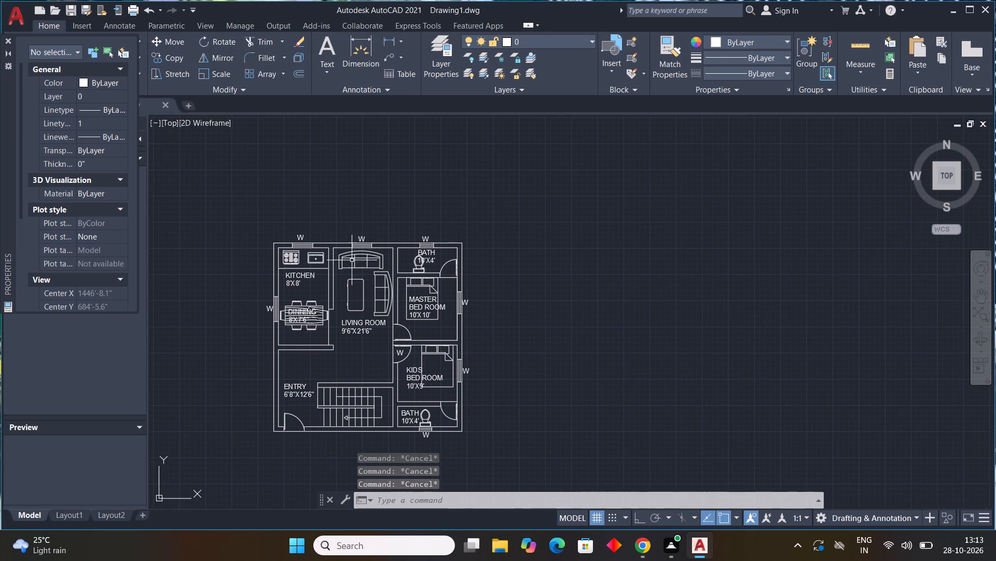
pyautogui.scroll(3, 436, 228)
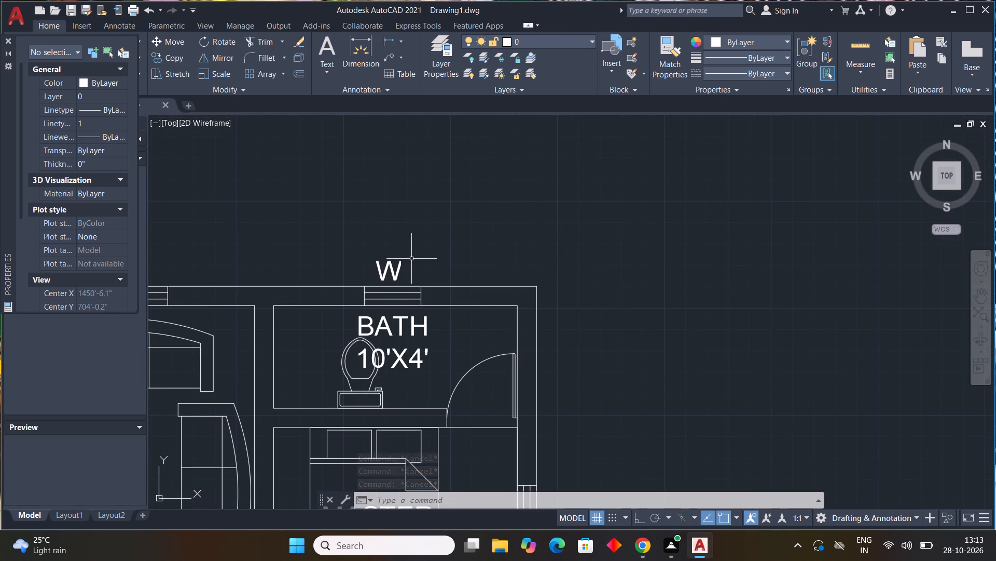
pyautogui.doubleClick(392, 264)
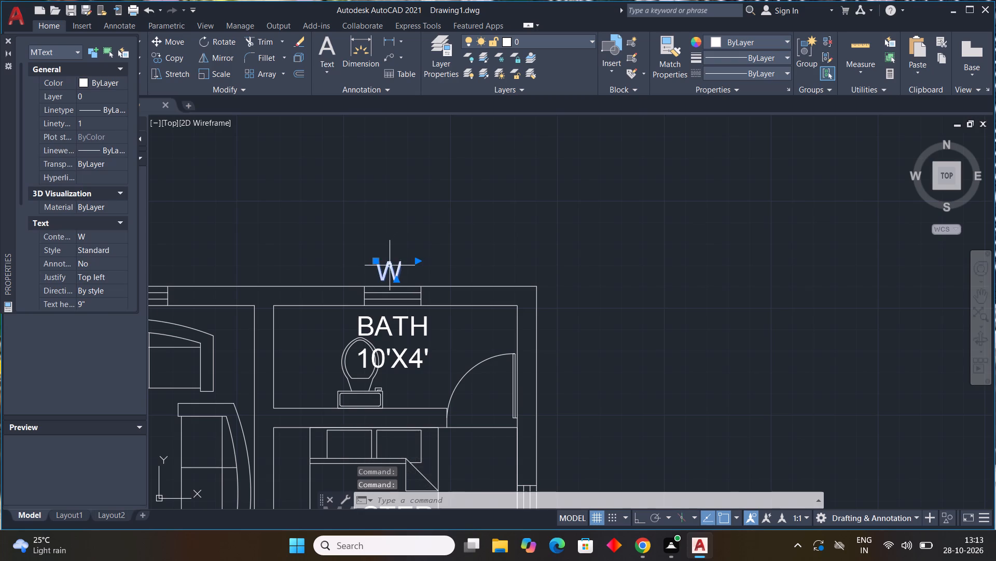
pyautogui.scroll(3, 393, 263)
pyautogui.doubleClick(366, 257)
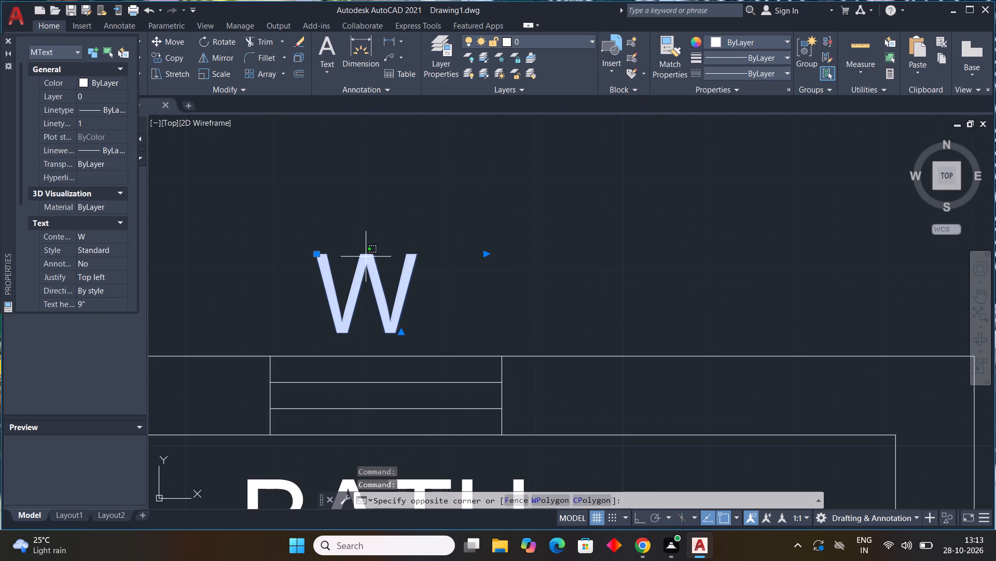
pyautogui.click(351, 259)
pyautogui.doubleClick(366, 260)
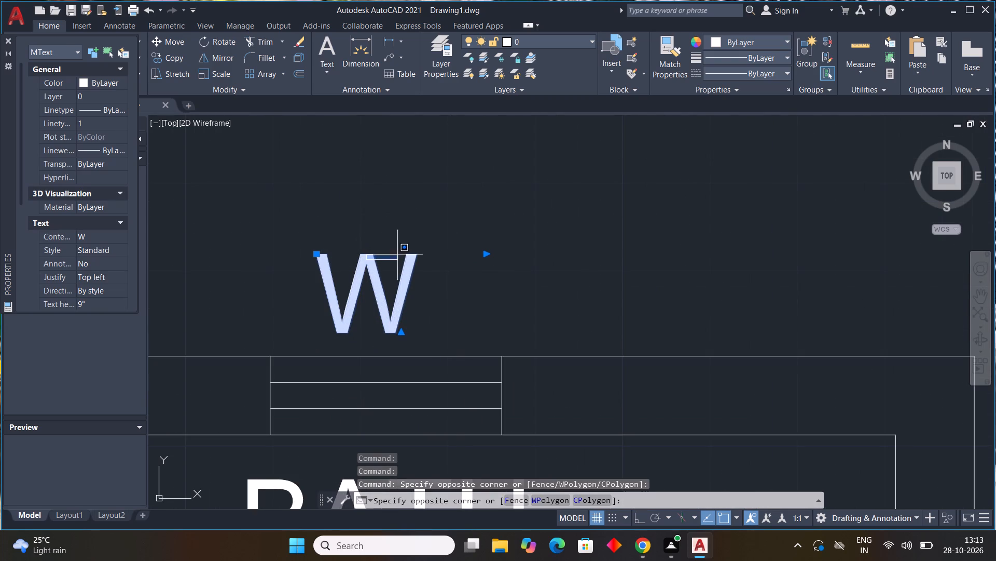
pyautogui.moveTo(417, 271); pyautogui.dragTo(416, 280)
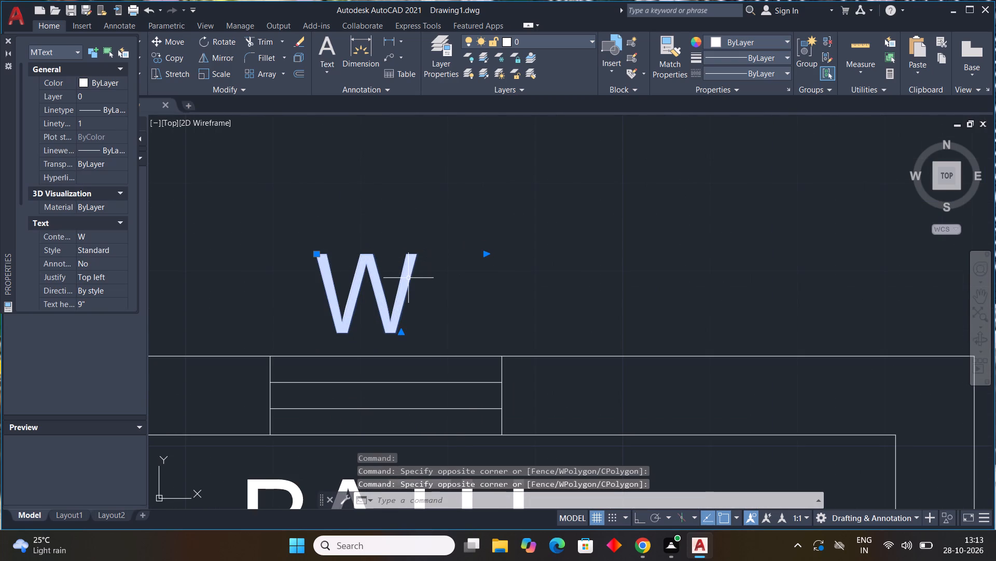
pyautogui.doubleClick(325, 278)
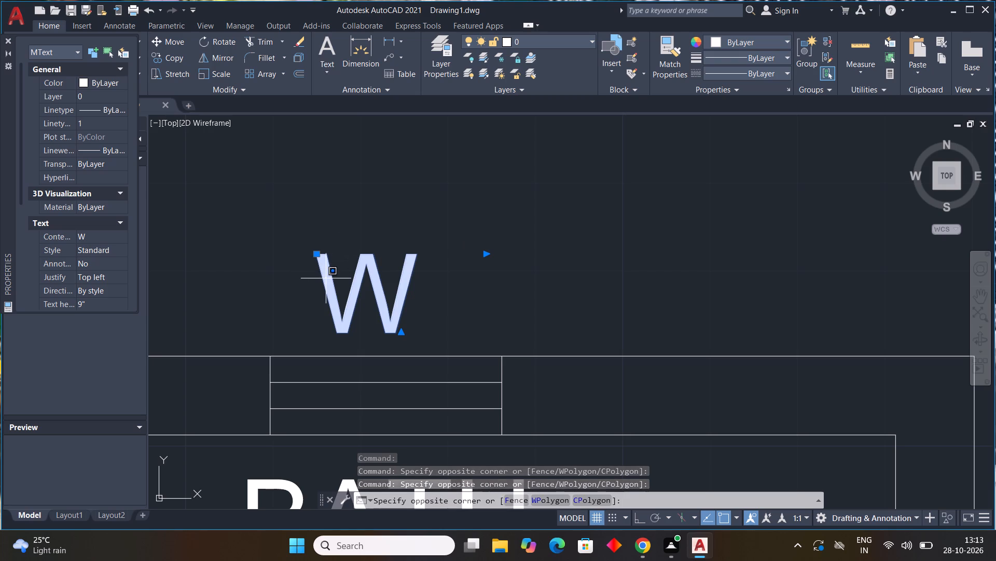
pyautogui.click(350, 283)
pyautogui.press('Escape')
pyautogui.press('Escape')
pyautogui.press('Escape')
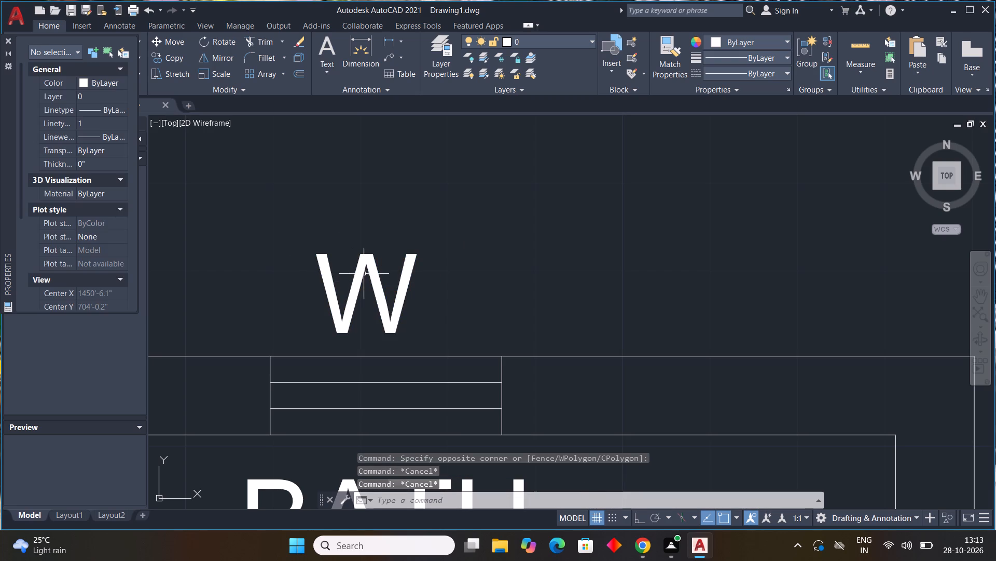
# Change the label above the upper bath window from W to V.
pyautogui.tripleClick(359, 261)
pyautogui.click(433, 283)
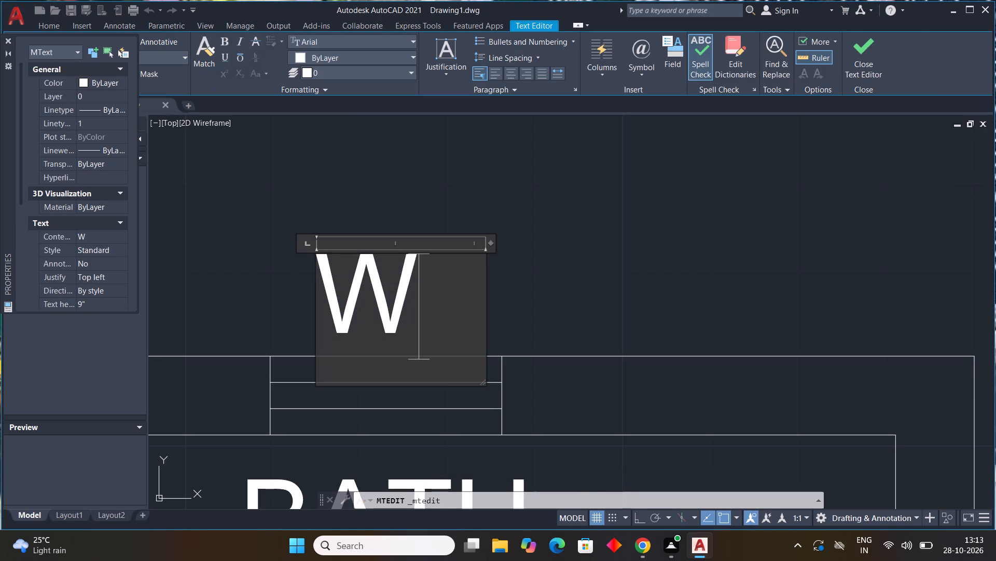
pyautogui.press('BackSpace')
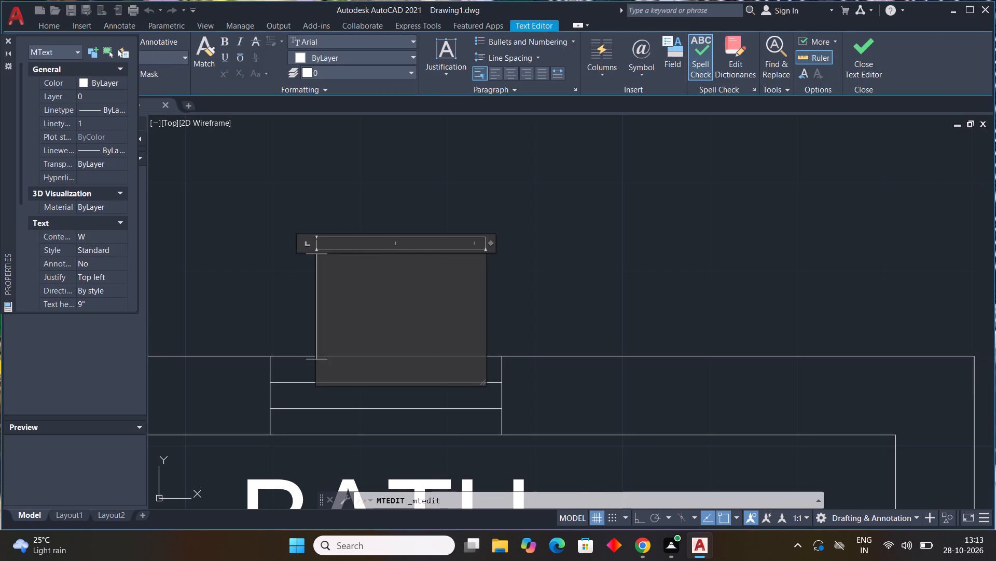
pyautogui.press('v')
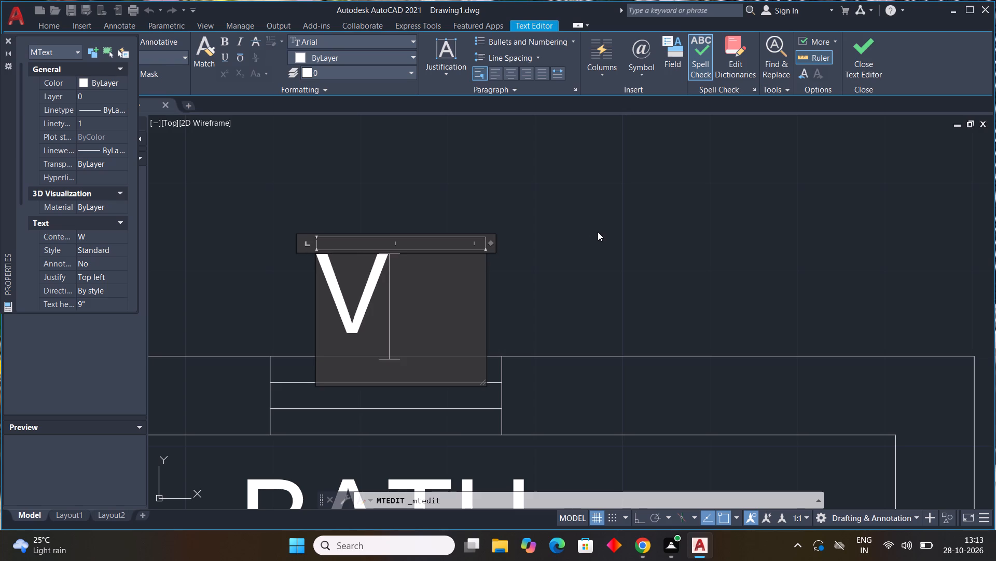
pyautogui.click(597, 236)
# Change the label below the lower bath window from W to V.
pyautogui.scroll(-4, 499, 253)
pyautogui.moveTo(510, 262); pyautogui.dragTo(497, 246, button='middle')
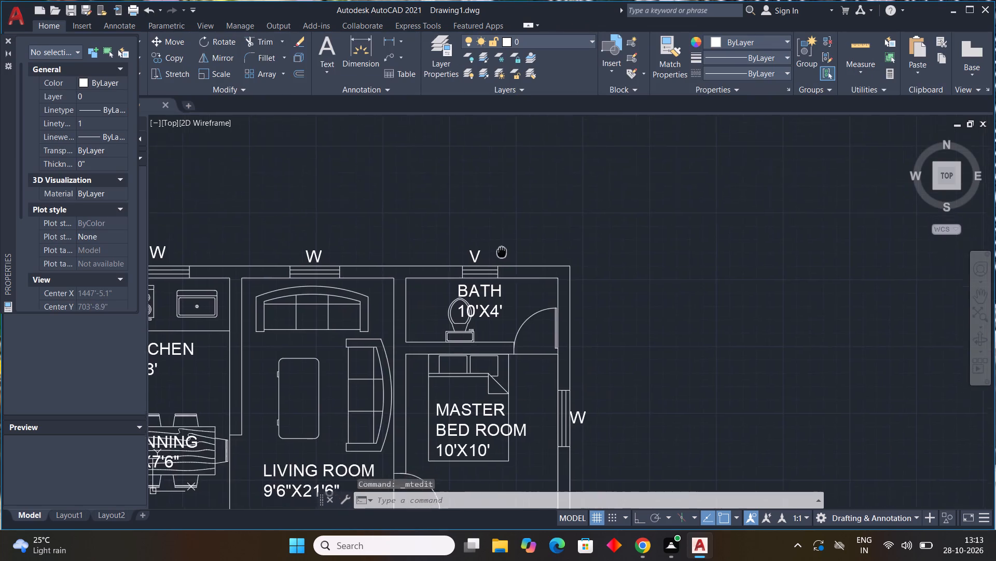
pyautogui.moveTo(497, 246); pyautogui.dragTo(415, 161, button='middle')
pyautogui.moveTo(619, 364); pyautogui.dragTo(471, 252, button='middle')
pyautogui.scroll(-2, 426, 360)
pyautogui.moveTo(447, 337); pyautogui.dragTo(480, 290, button='middle')
pyautogui.middleClick(480, 290)
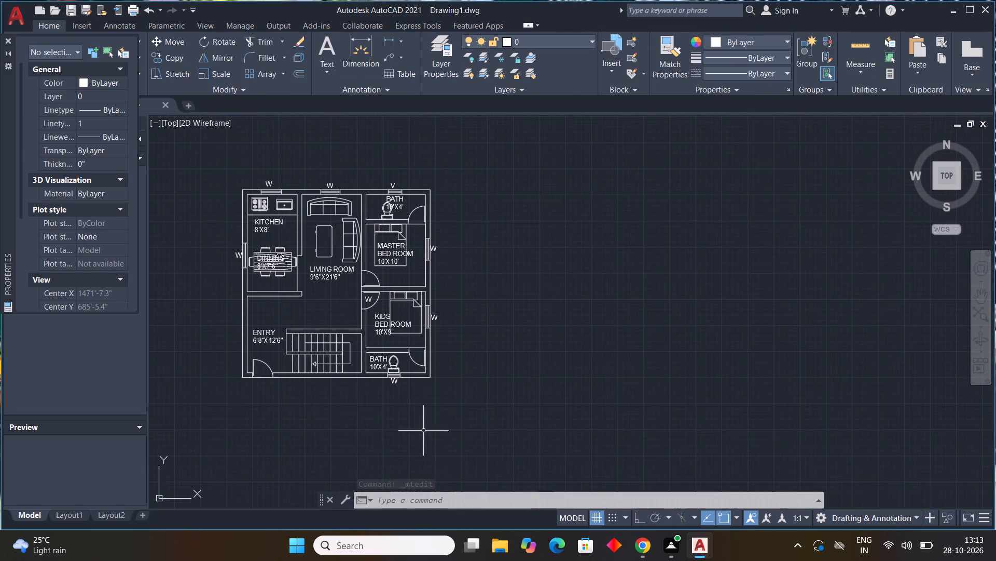
pyautogui.scroll(3, 381, 400)
pyautogui.doubleClick(438, 330)
pyautogui.scroll(4, 438, 330)
pyautogui.click(450, 342)
pyautogui.press('BackSpace')
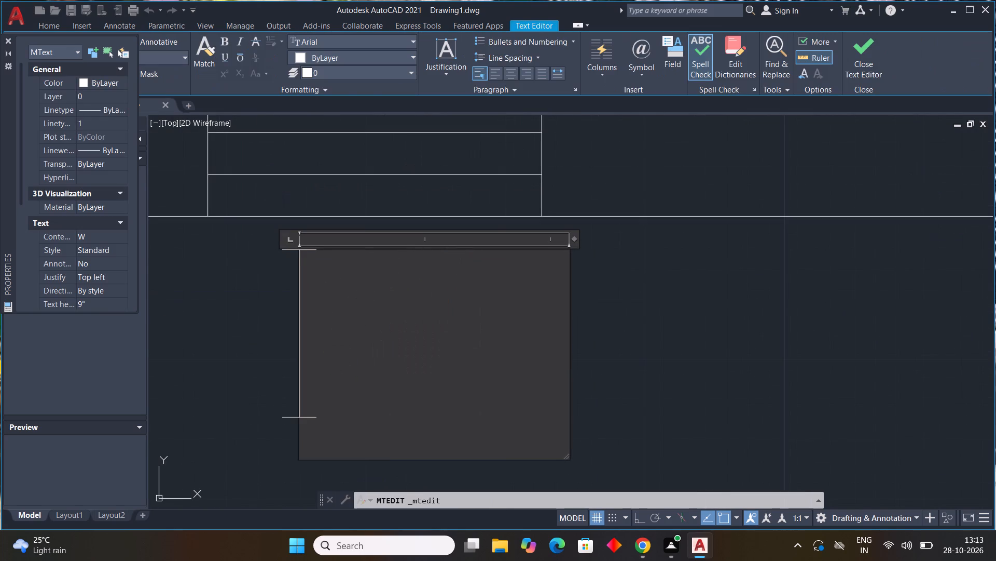
pyautogui.press('v')
pyautogui.click(646, 354)
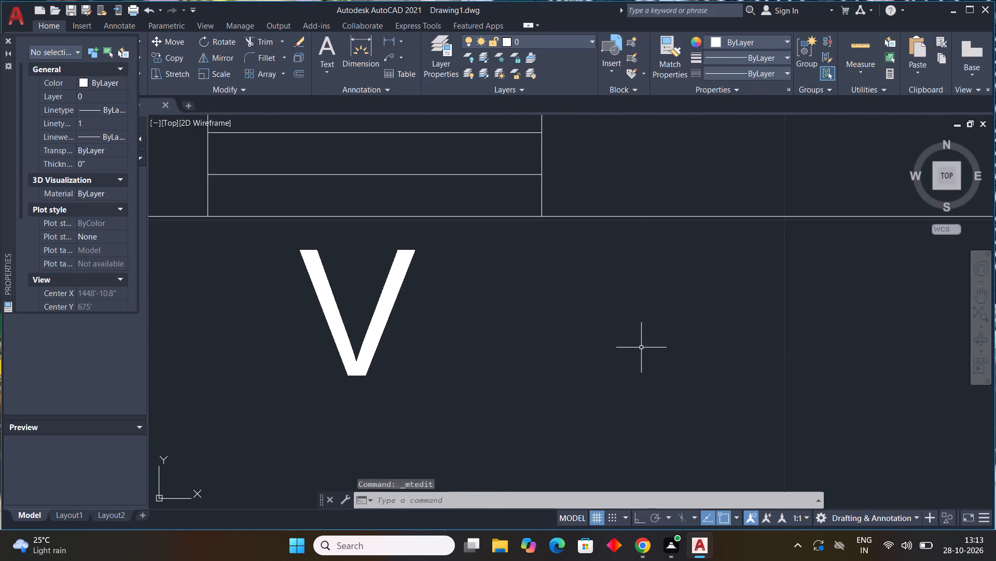
# Change the W label inside the kids bedroom's door swing to D.
pyautogui.scroll(-3, 639, 344)
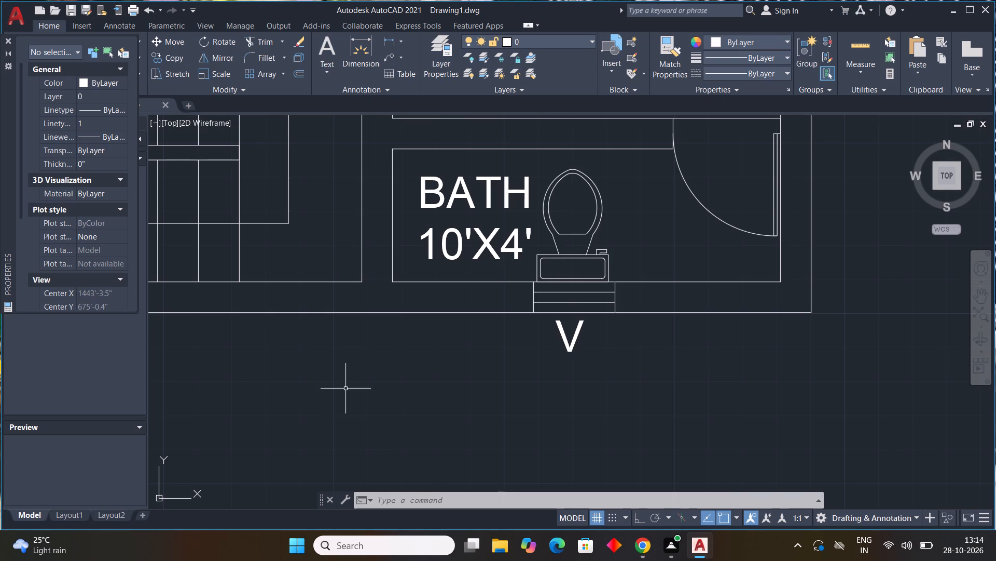
pyautogui.scroll(-4, 386, 290)
pyautogui.moveTo(391, 293); pyautogui.dragTo(371, 382, button='middle')
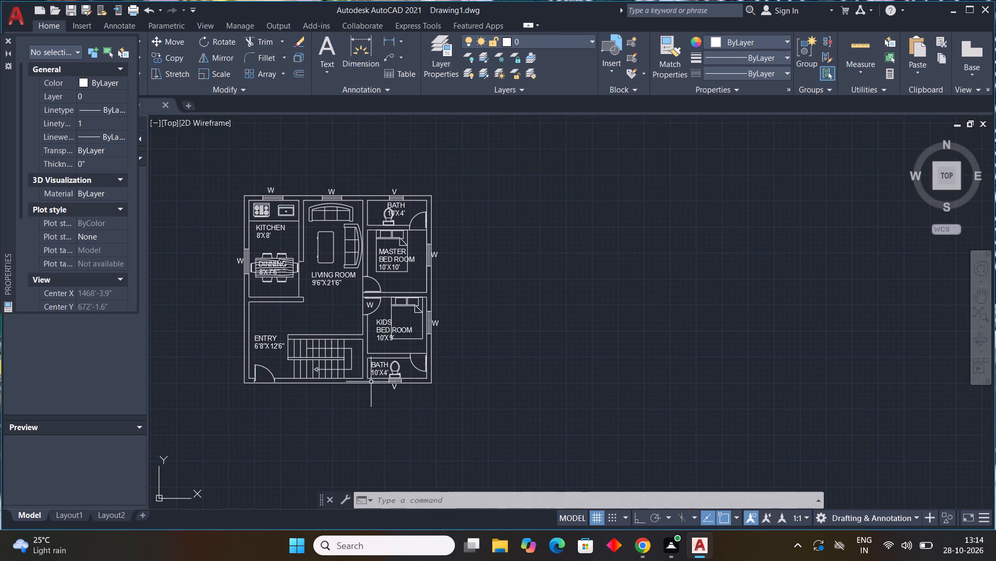
pyautogui.scroll(3, 320, 280)
pyautogui.scroll(-4, 320, 280)
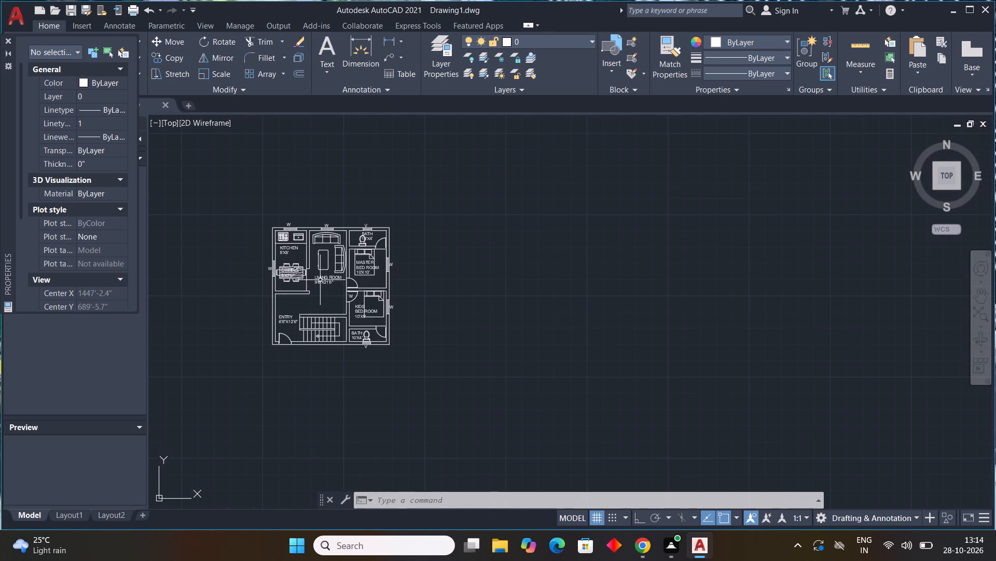
pyautogui.moveTo(337, 199); pyautogui.dragTo(346, 243, button='middle')
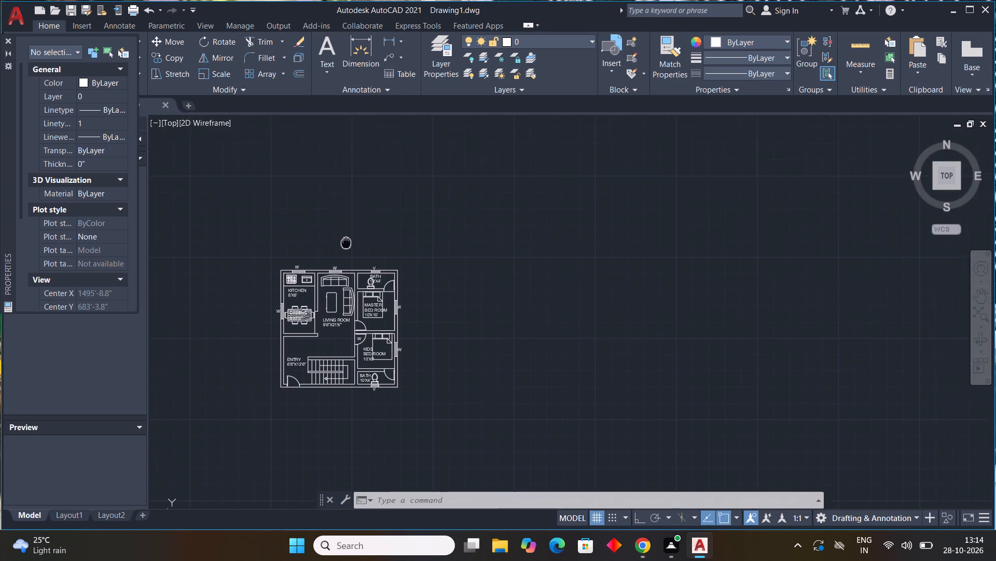
pyautogui.moveTo(346, 243); pyautogui.dragTo(383, 201, button='middle')
pyautogui.scroll(2, 338, 349)
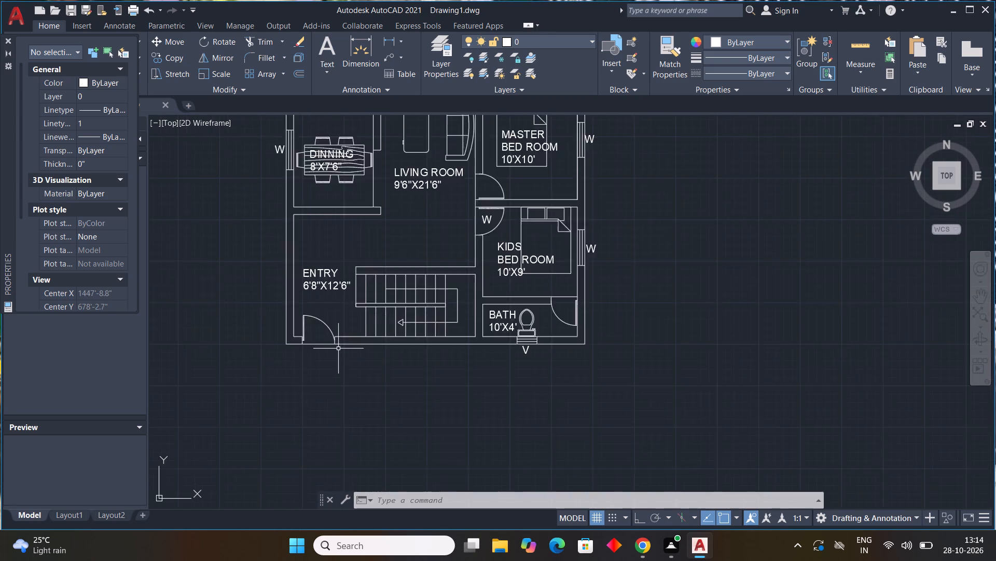
pyautogui.scroll(1, 338, 348)
pyautogui.moveTo(539, 268); pyautogui.dragTo(439, 455, button='middle')
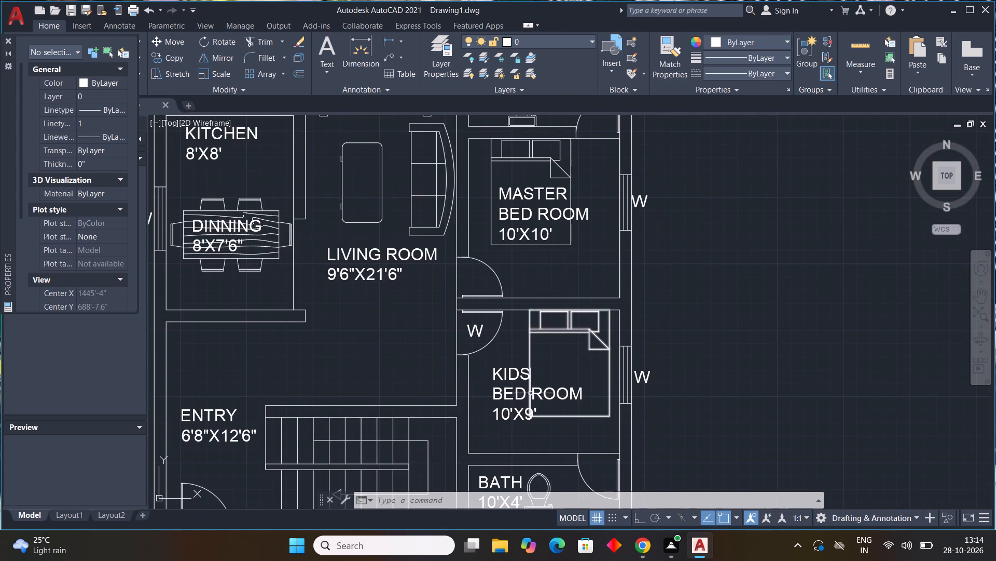
pyautogui.doubleClick(478, 336)
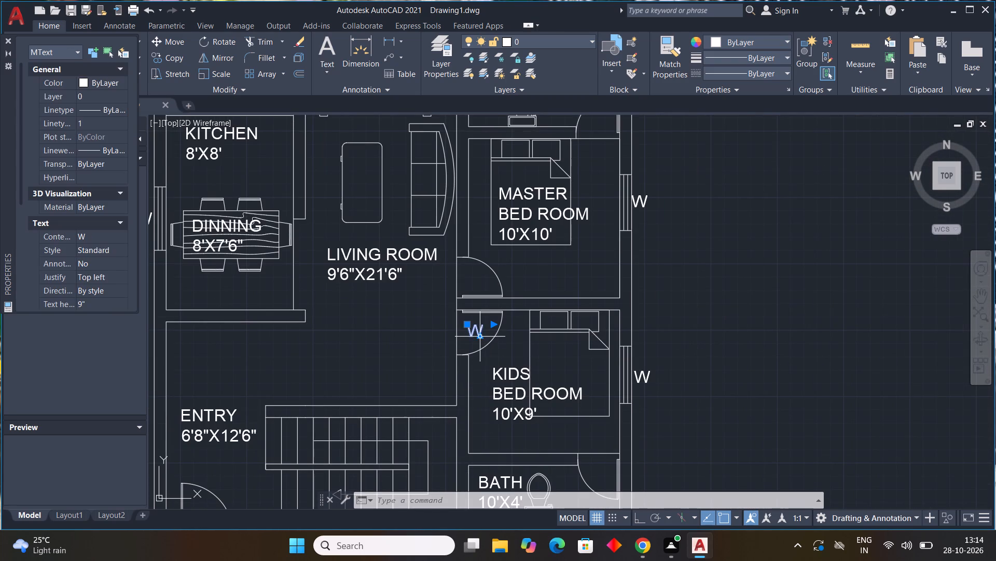
pyautogui.scroll(3, 479, 336)
pyautogui.press('BackSpace')
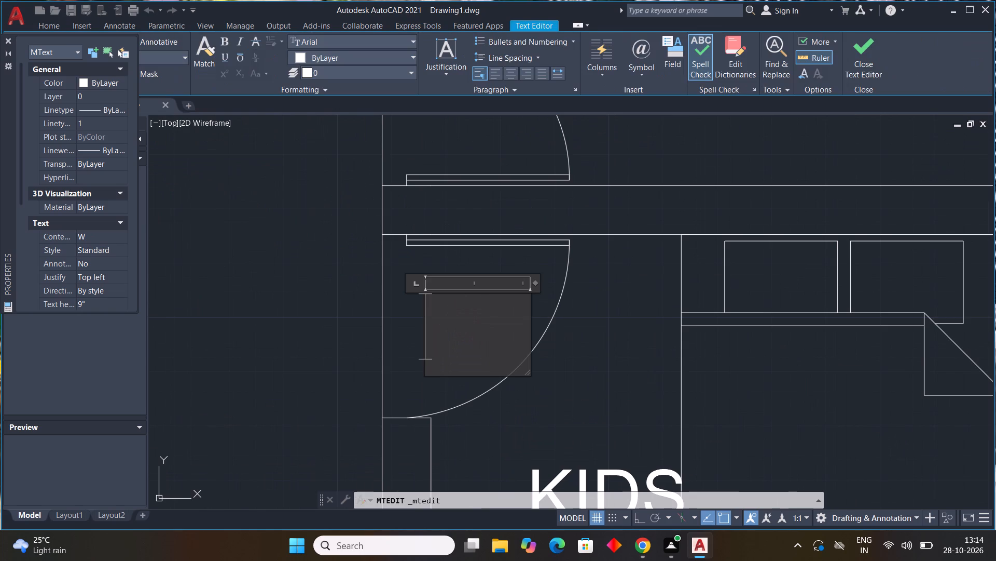
pyautogui.press('d')
pyautogui.click(286, 293)
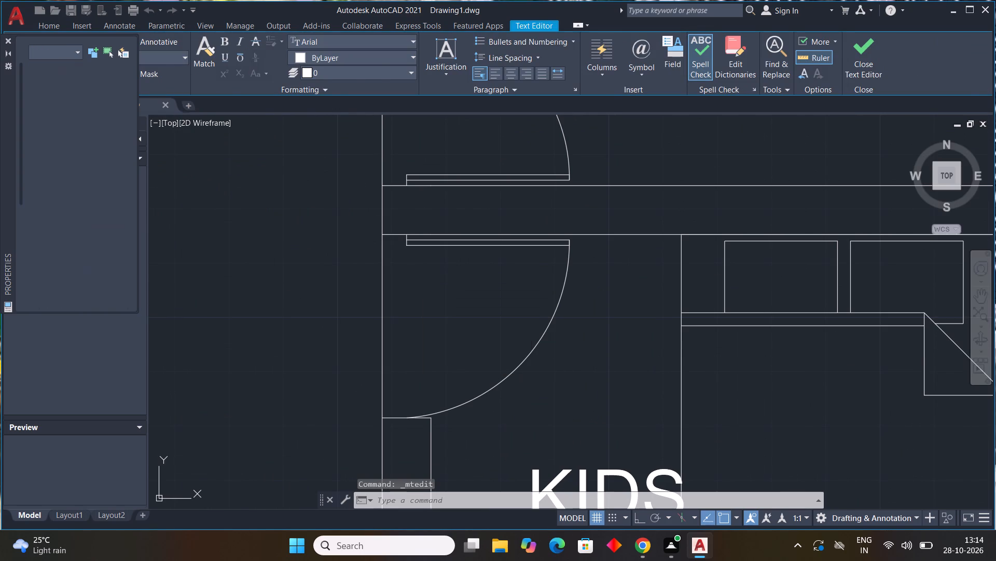
# Copy the kids bedroom's D door label into the master bedroom's door swing.
pyautogui.click(448, 341)
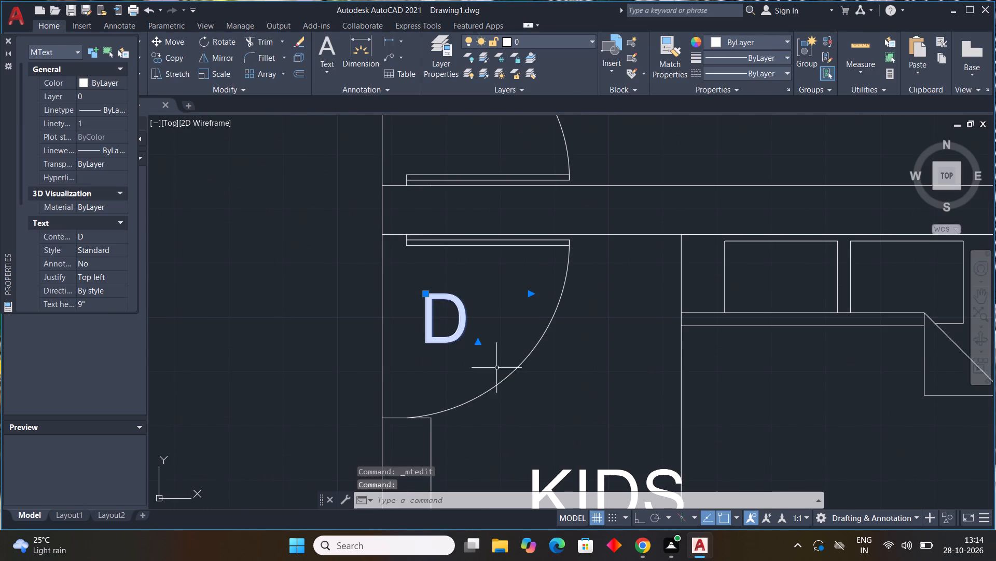
pyautogui.press('c')
pyautogui.write('O')
pyautogui.press('space')
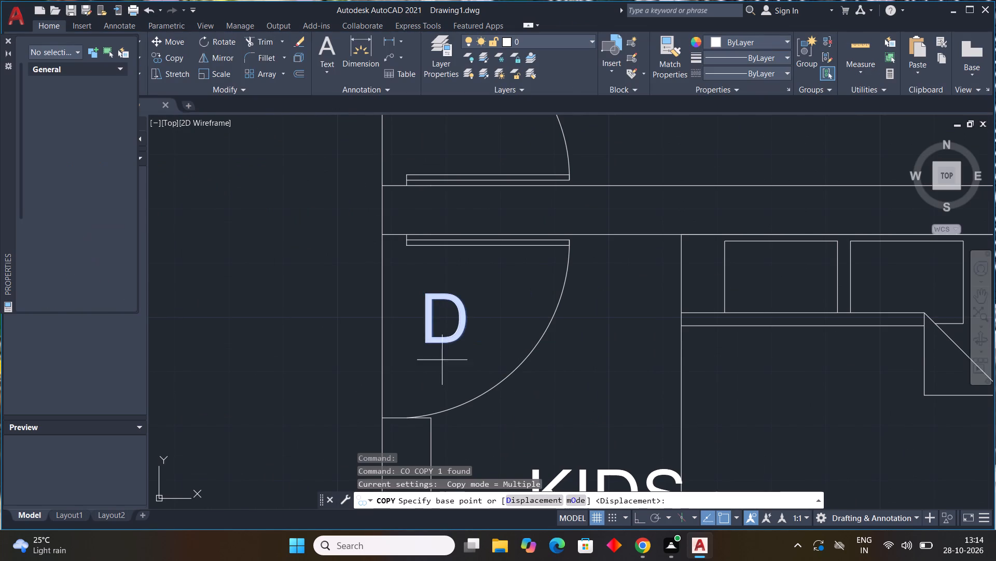
pyautogui.click(425, 334)
pyautogui.moveTo(418, 286); pyautogui.dragTo(416, 430, button='middle')
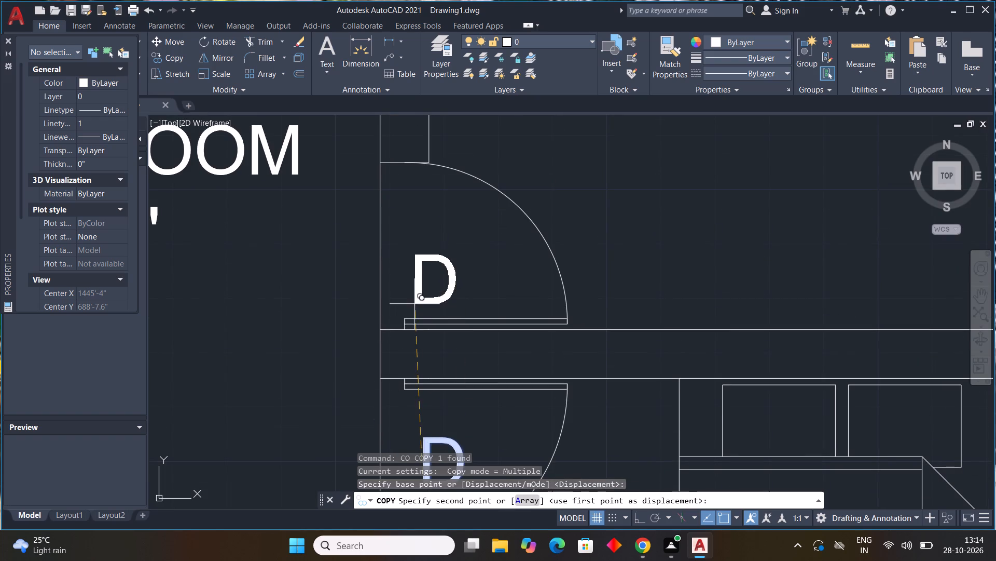
pyautogui.click(420, 262)
# Place another copy of the D label inside the upper bath's door swing.
pyautogui.scroll(-3, 502, 312)
pyautogui.moveTo(502, 315); pyautogui.dragTo(499, 378, button='middle')
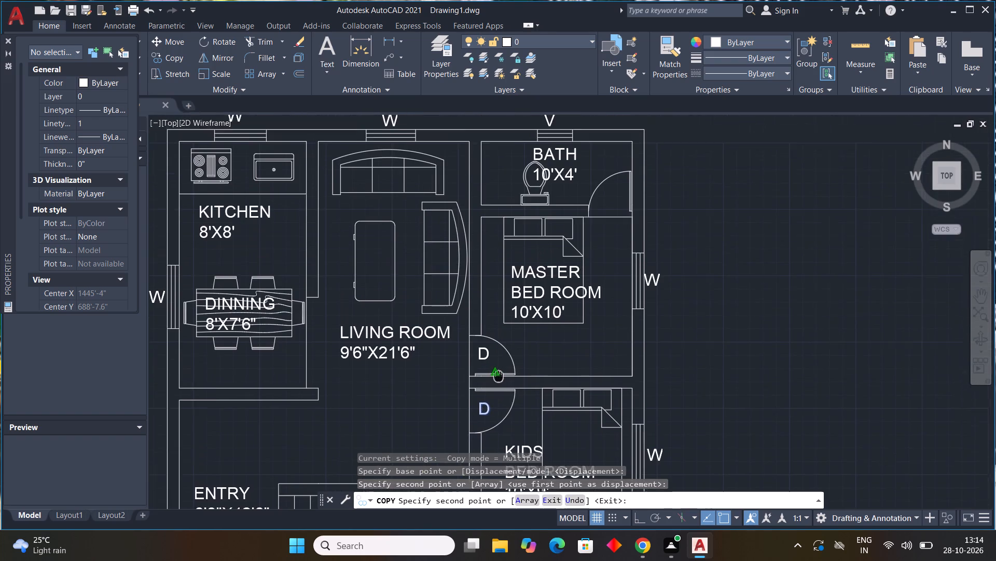
pyautogui.moveTo(499, 378); pyautogui.dragTo(520, 428, button='middle')
pyautogui.scroll(2, 632, 266)
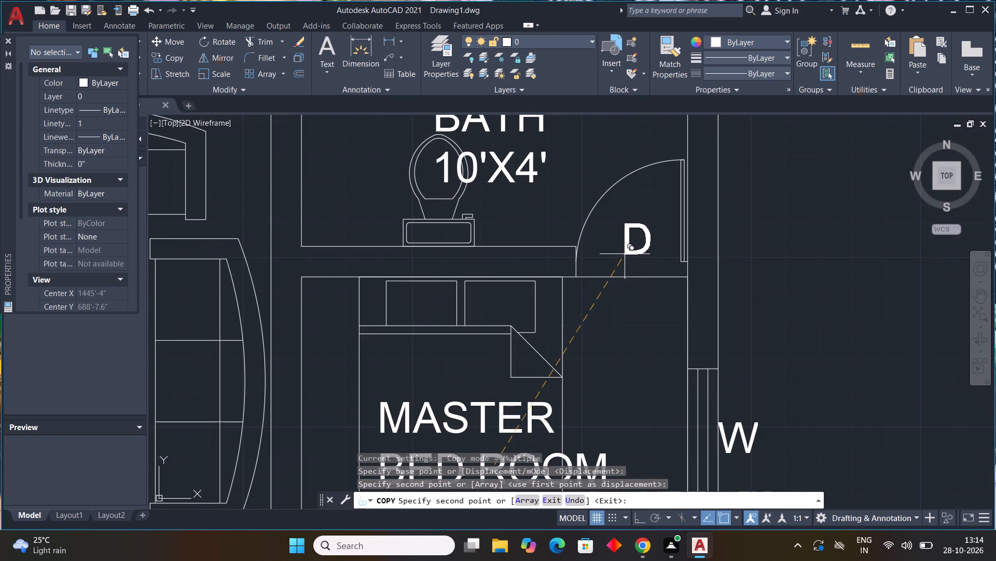
pyautogui.click(625, 254)
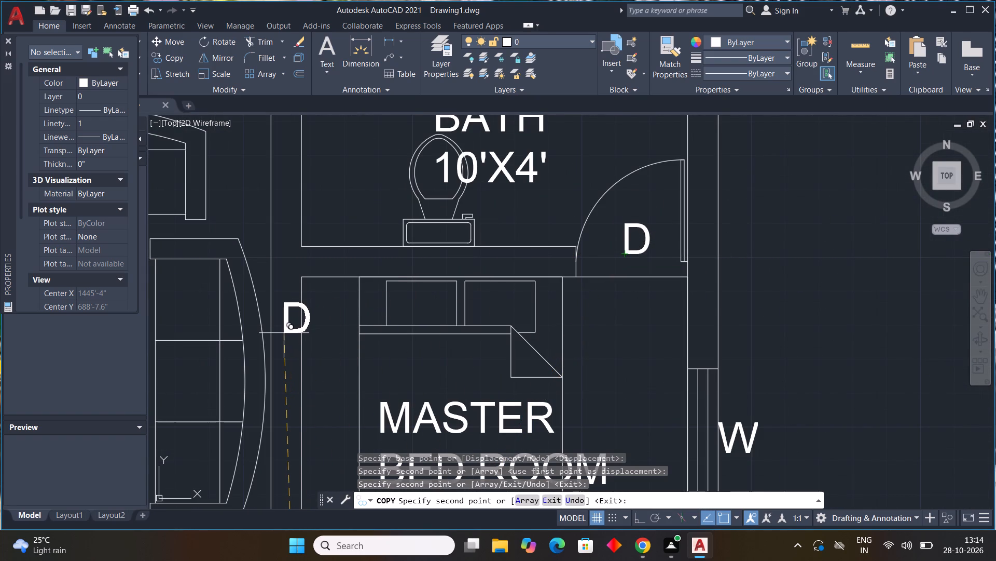
# Place a copy of the D label at the opening between the dining area and the living room.
pyautogui.scroll(-3, 284, 333)
pyautogui.moveTo(268, 399); pyautogui.dragTo(297, 383, button='middle')
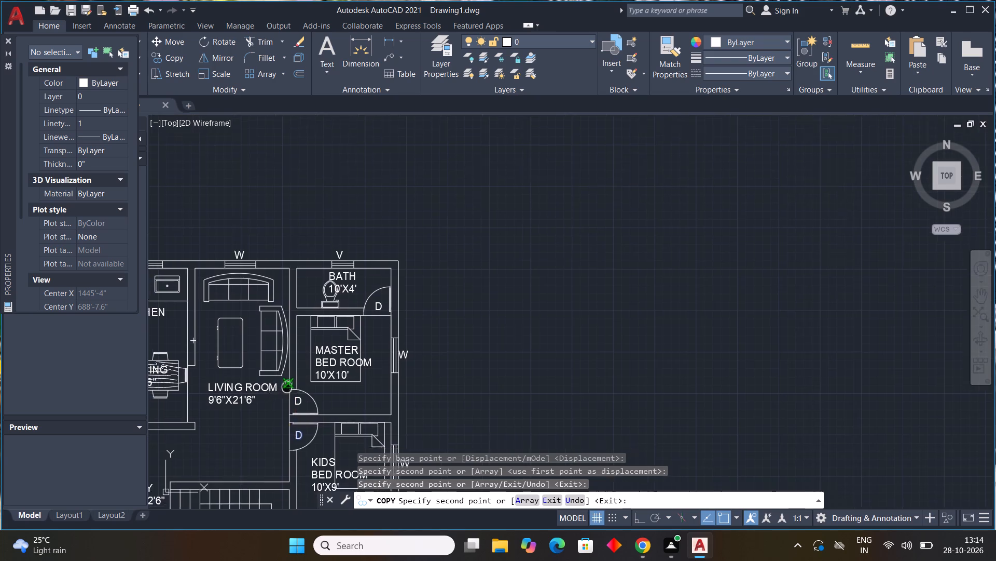
pyautogui.moveTo(297, 383); pyautogui.dragTo(466, 336, button='middle')
pyautogui.middleClick(466, 336)
pyautogui.scroll(3, 370, 347)
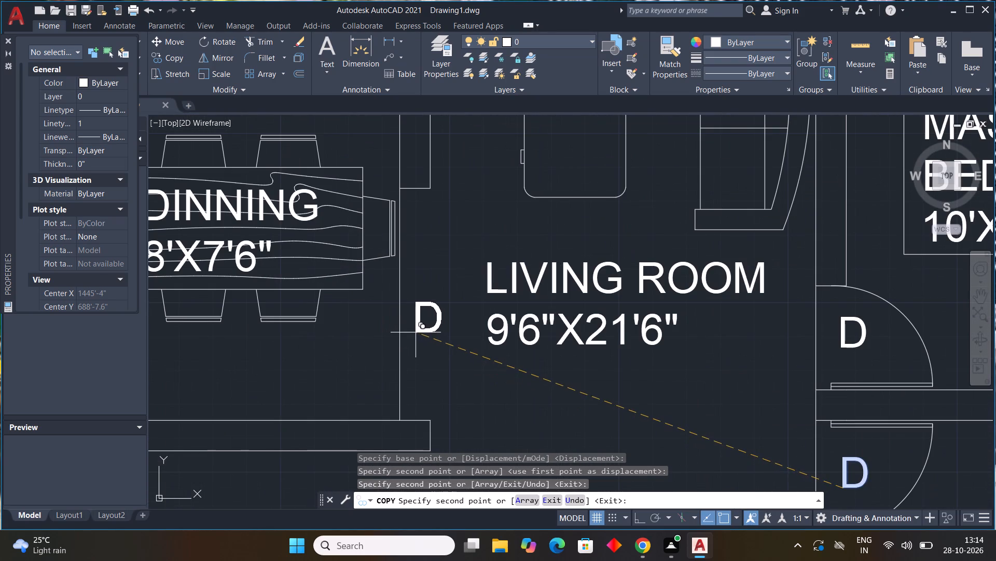
pyautogui.click(416, 332)
# Place a last copy of the D label inside the entry's door swing and end the copying.
pyautogui.scroll(-3, 441, 388)
pyautogui.moveTo(448, 397); pyautogui.dragTo(400, 209, button='middle')
pyautogui.middleClick(400, 209)
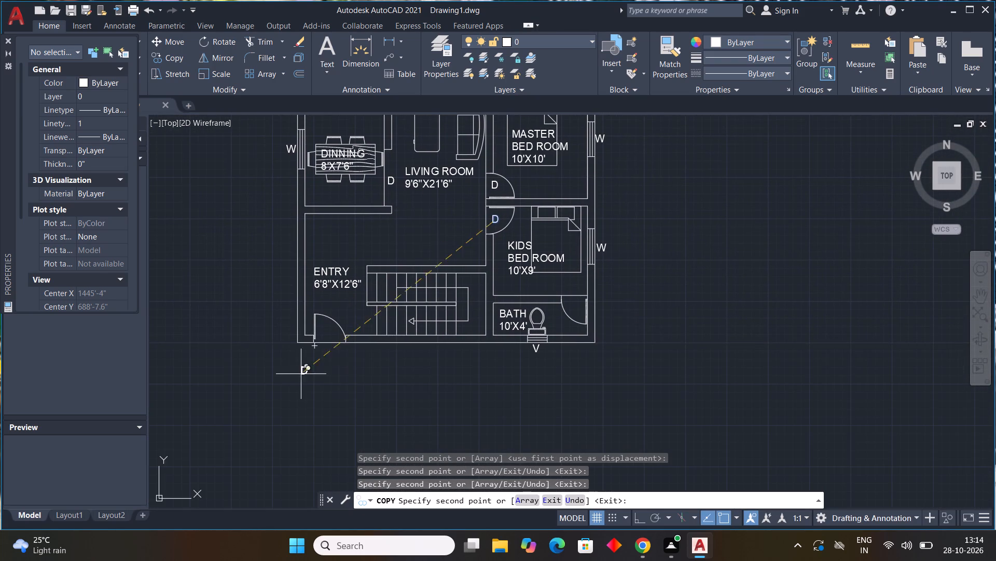
pyautogui.scroll(3, 318, 358)
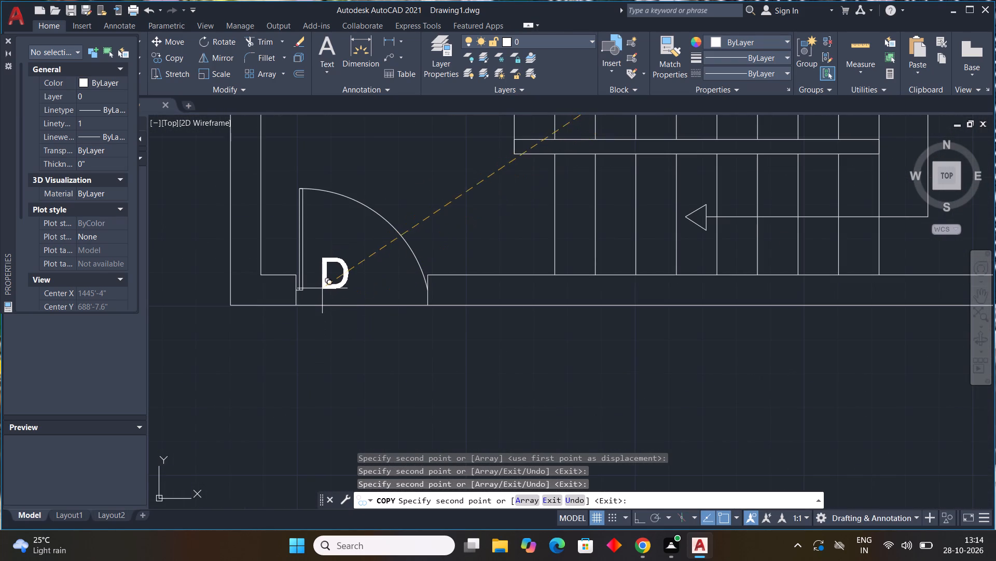
pyautogui.click(323, 288)
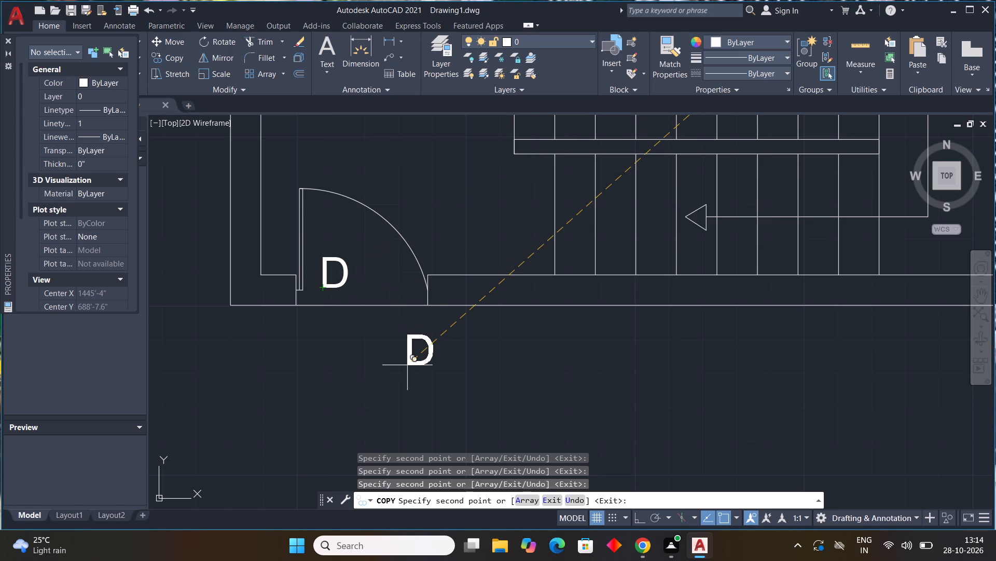
pyautogui.press('Escape')
pyautogui.press('Escape')
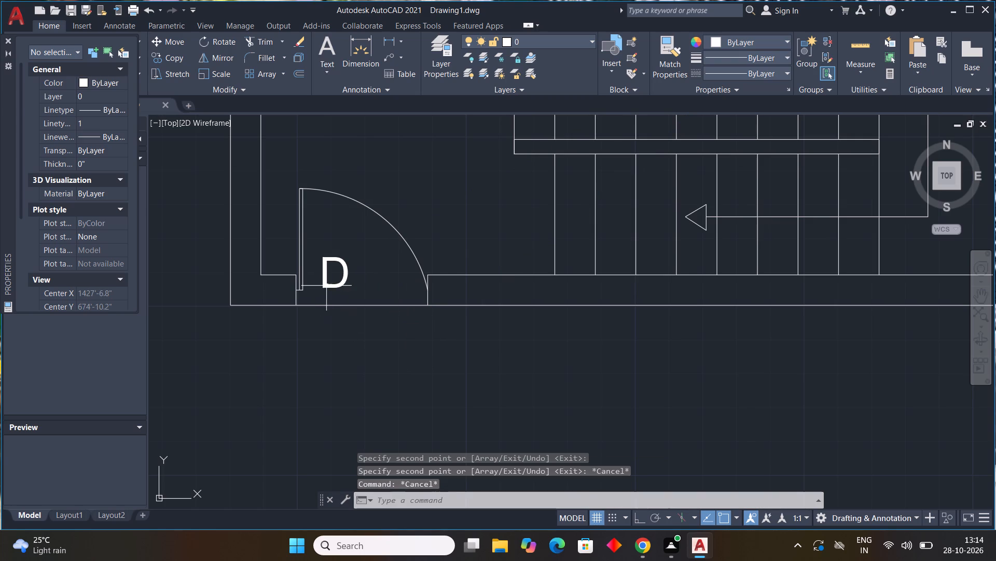
# Change the entry door's label to MD.
pyautogui.doubleClick(326, 286)
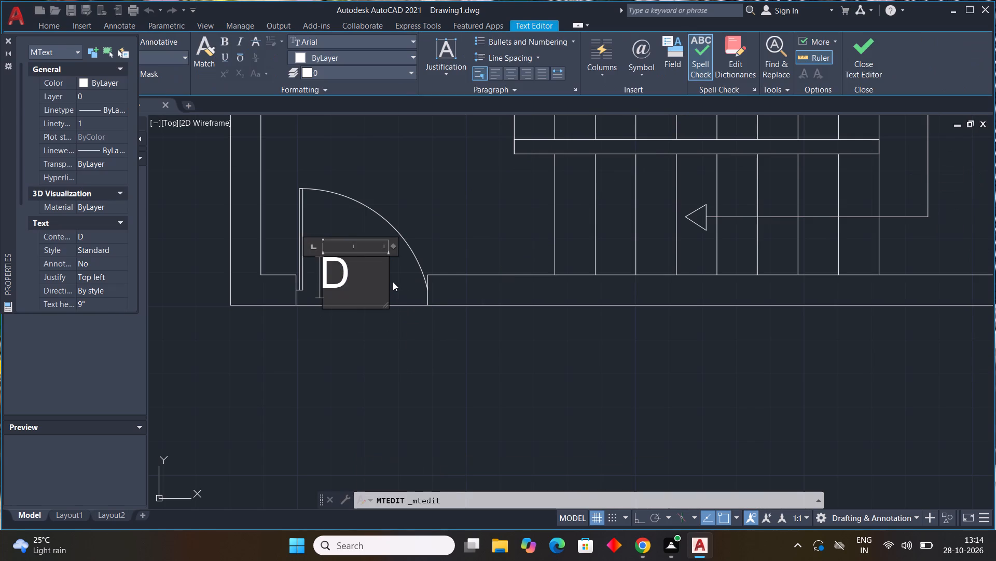
pyautogui.press('m')
pyautogui.click(425, 216)
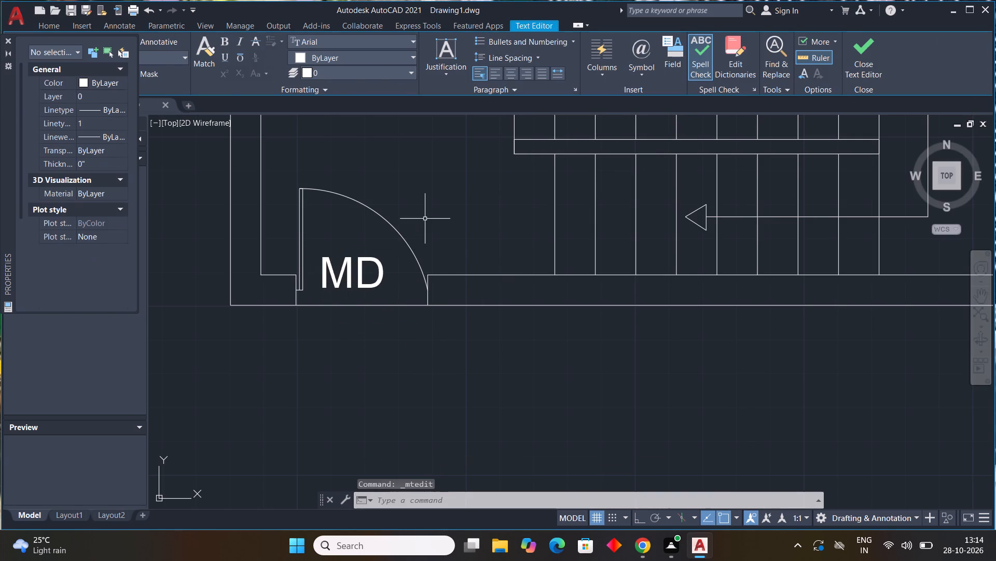
# Change the upper bath door's label to D1.
pyautogui.scroll(-4, 815, 21)
pyautogui.moveTo(743, 224); pyautogui.dragTo(579, 476, button='middle')
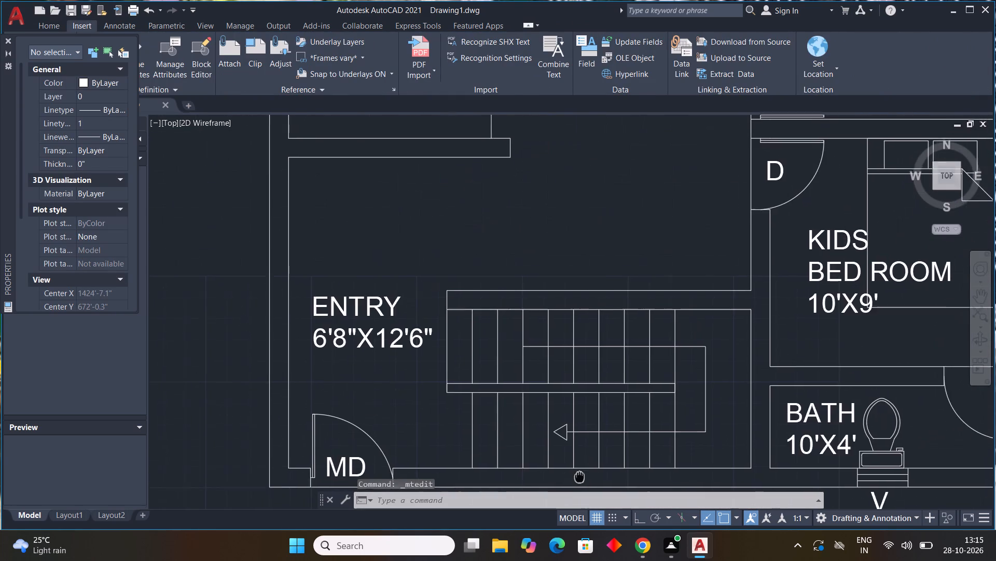
pyautogui.moveTo(579, 476); pyautogui.dragTo(583, 477, button='middle')
pyautogui.scroll(-1, 653, 327)
pyautogui.moveTo(653, 327); pyautogui.dragTo(466, 417, button='middle')
pyautogui.scroll(-2, 618, 246)
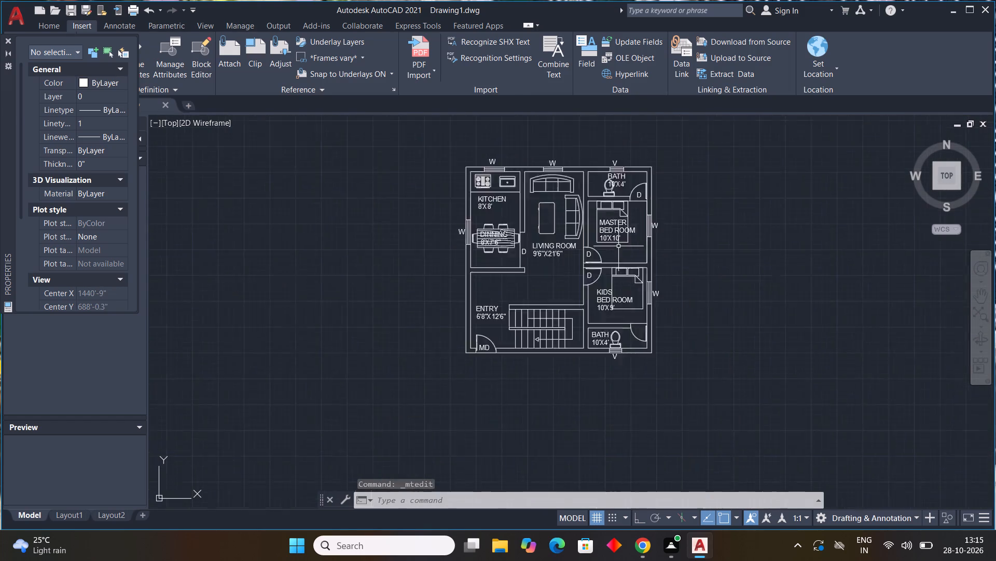
pyautogui.scroll(-1, 618, 246)
pyautogui.scroll(4, 637, 226)
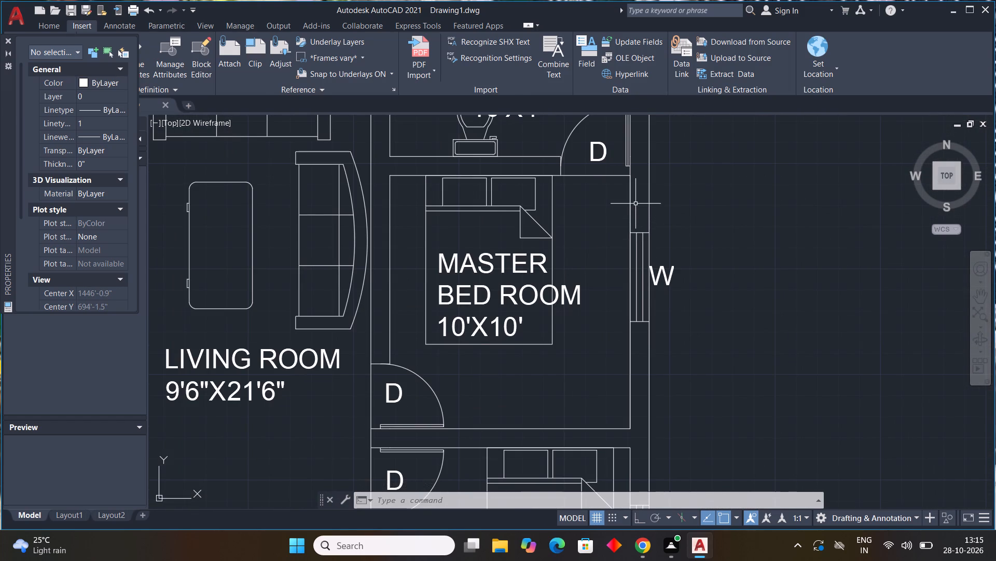
pyautogui.moveTo(634, 203); pyautogui.dragTo(606, 308, button='middle')
pyautogui.doubleClick(578, 260)
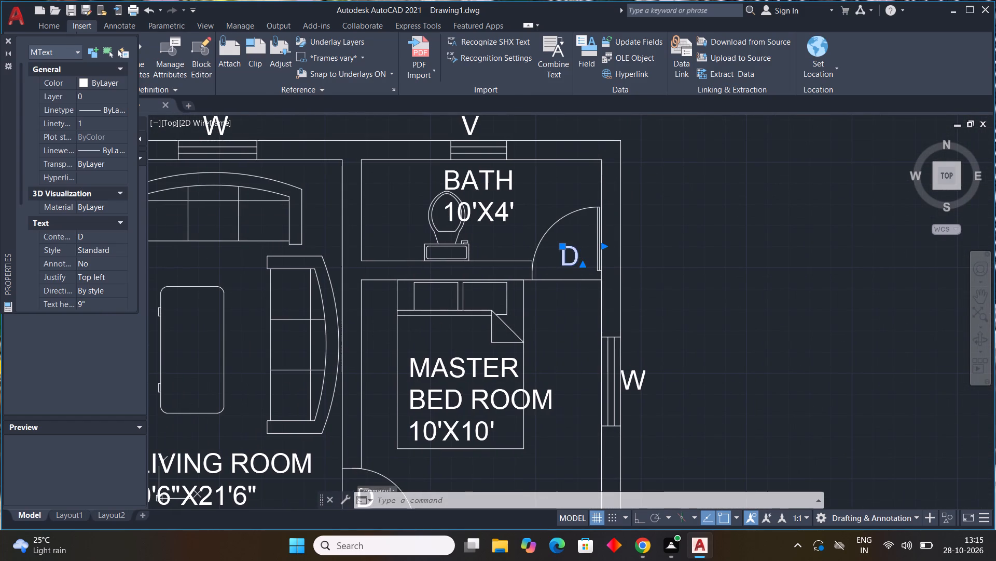
pyautogui.press('1')
pyautogui.click(744, 266)
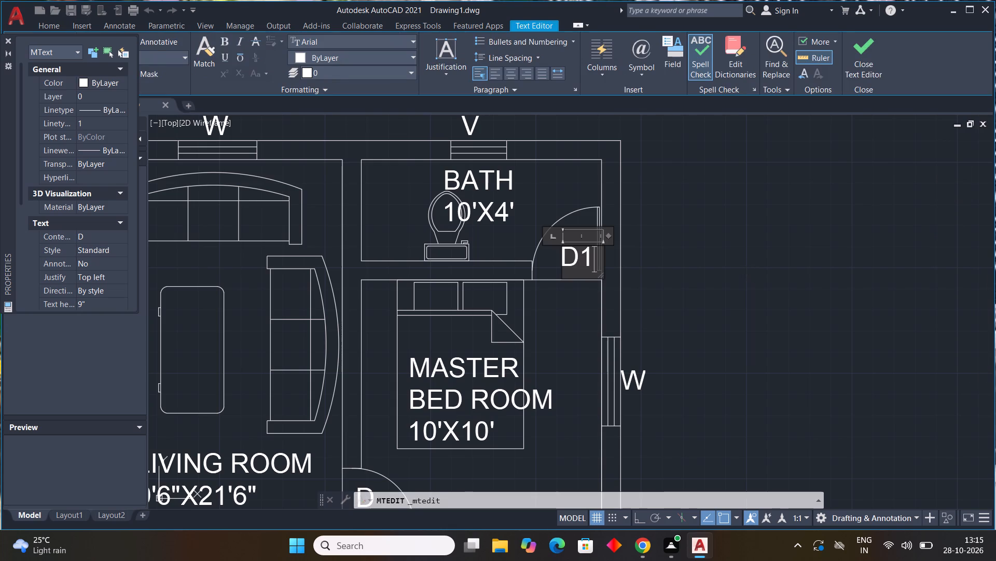
# Dimension the plan's overall width between its upper outer wall corners, placing the dimension line above the window labels.
pyautogui.scroll(-2, 677, 262)
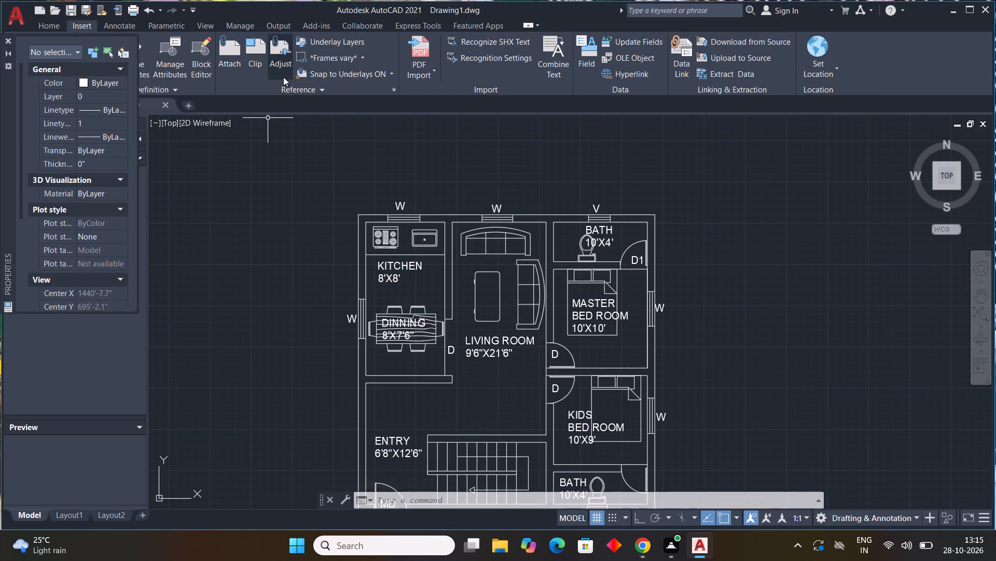
pyautogui.click(48, 23)
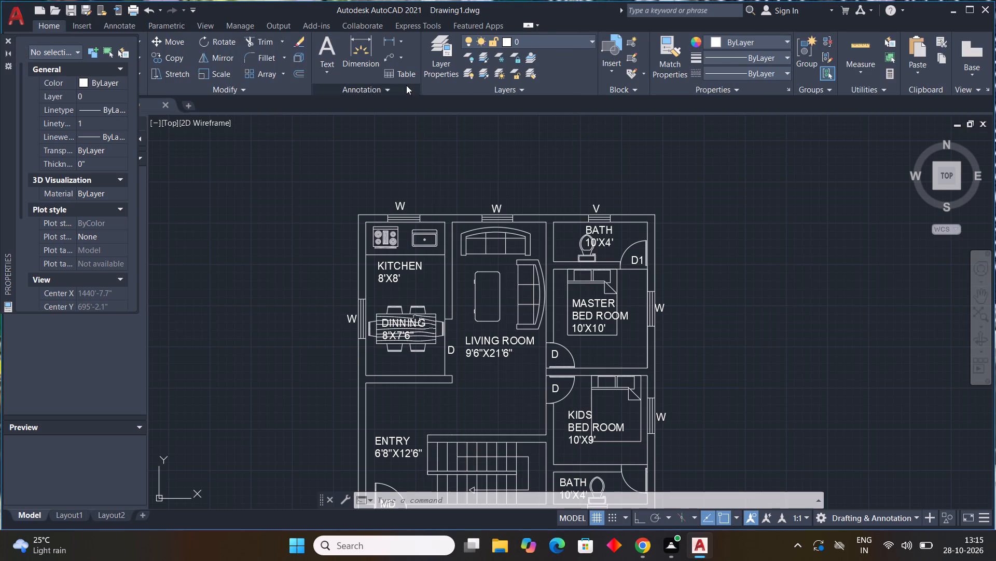
pyautogui.click(355, 54)
pyautogui.scroll(2, 330, 212)
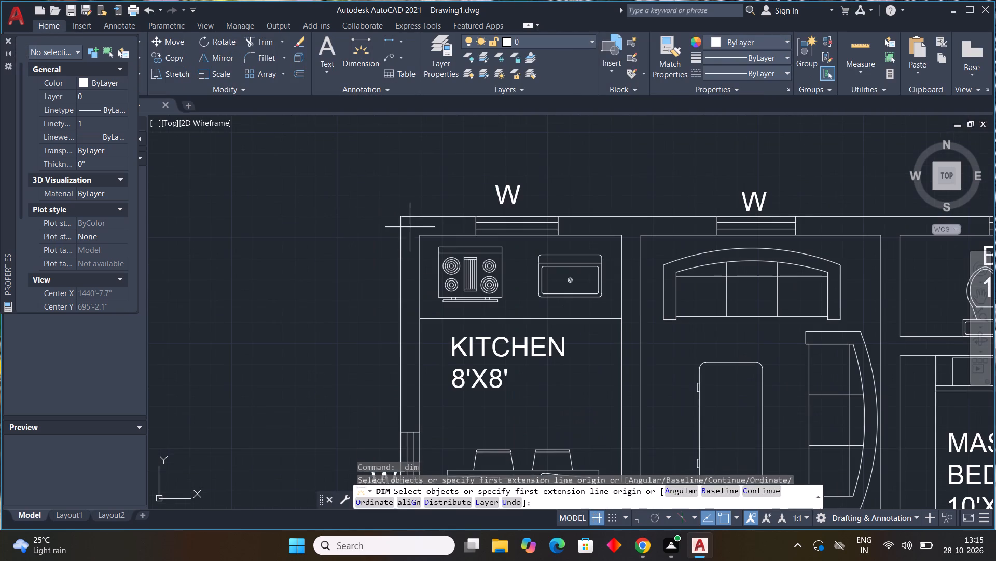
pyautogui.click(399, 216)
pyautogui.moveTo(557, 235); pyautogui.dragTo(342, 235, button='middle')
pyautogui.scroll(-1, 556, 235)
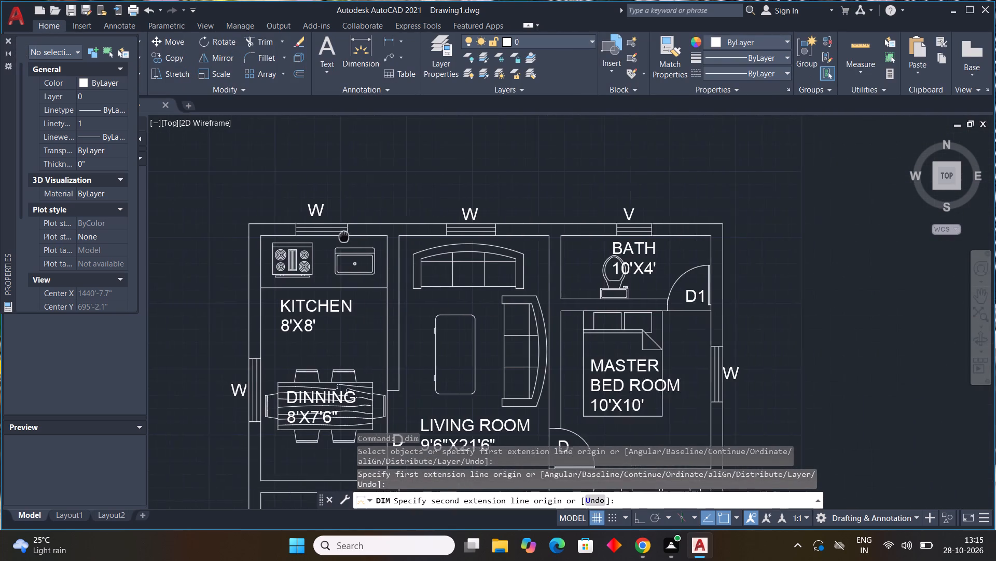
pyautogui.moveTo(342, 235); pyautogui.dragTo(279, 230, button='middle')
pyautogui.scroll(-1, 279, 230)
pyautogui.scroll(3, 561, 221)
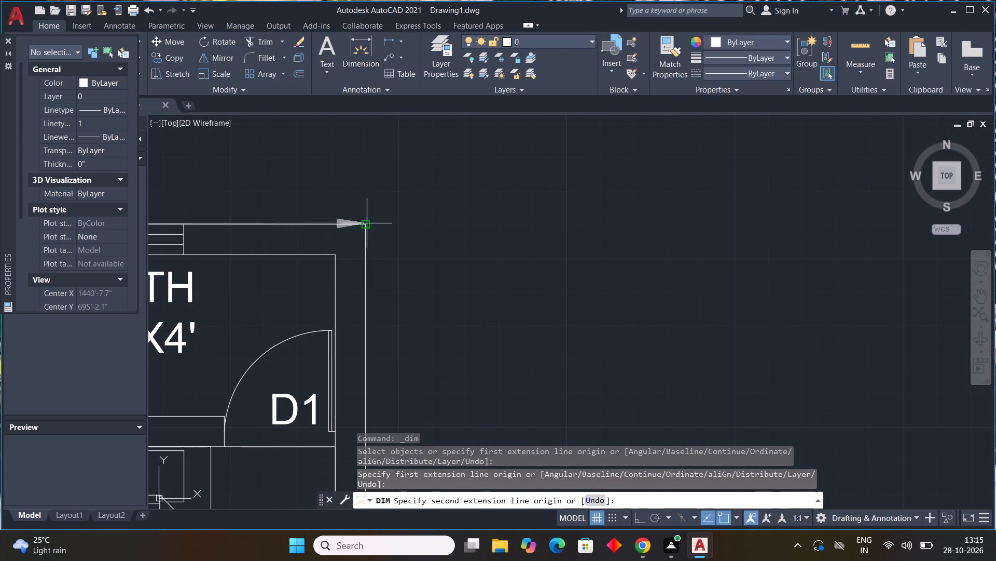
pyautogui.click(362, 223)
pyautogui.scroll(-2, 364, 204)
pyautogui.moveTo(364, 204); pyautogui.dragTo(600, 210, button='middle')
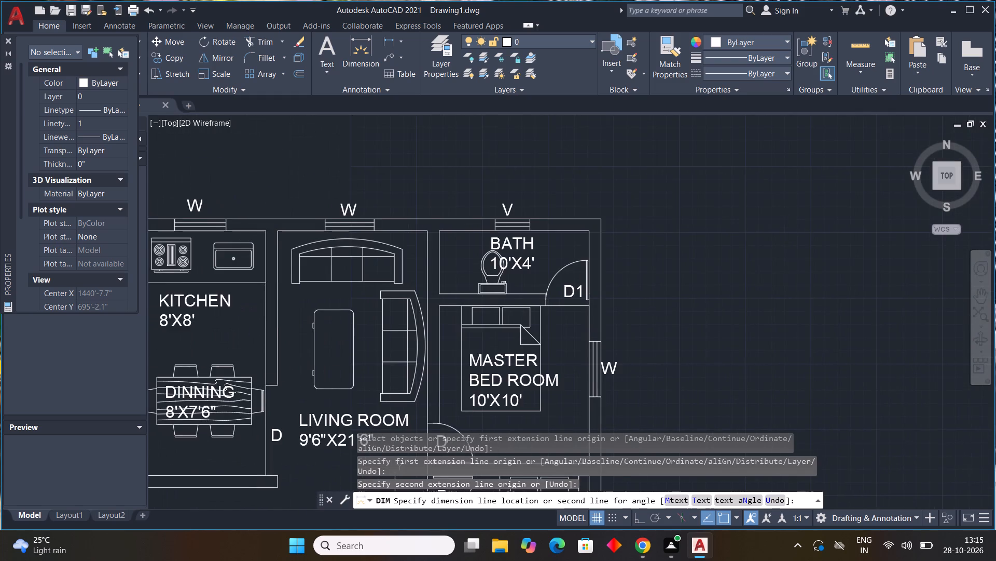
pyautogui.moveTo(600, 210); pyautogui.dragTo(725, 198, button='middle')
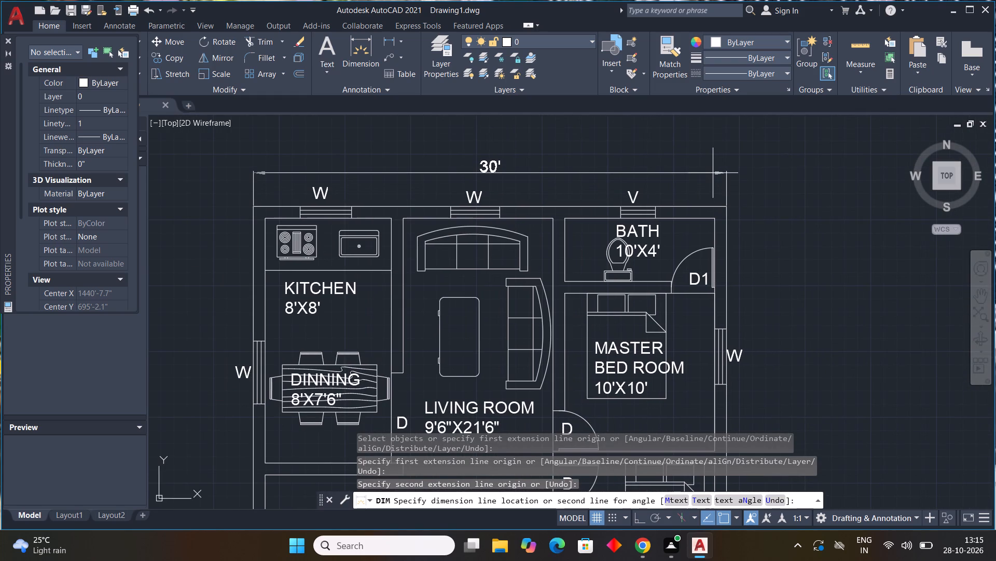
pyautogui.click(713, 173)
# Dimension the plan's overall depth along the outer wall on the kitchen and entry side, placing it outside the plan, and end dimensioning.
pyautogui.moveTo(821, 237); pyautogui.dragTo(818, 235, button='middle')
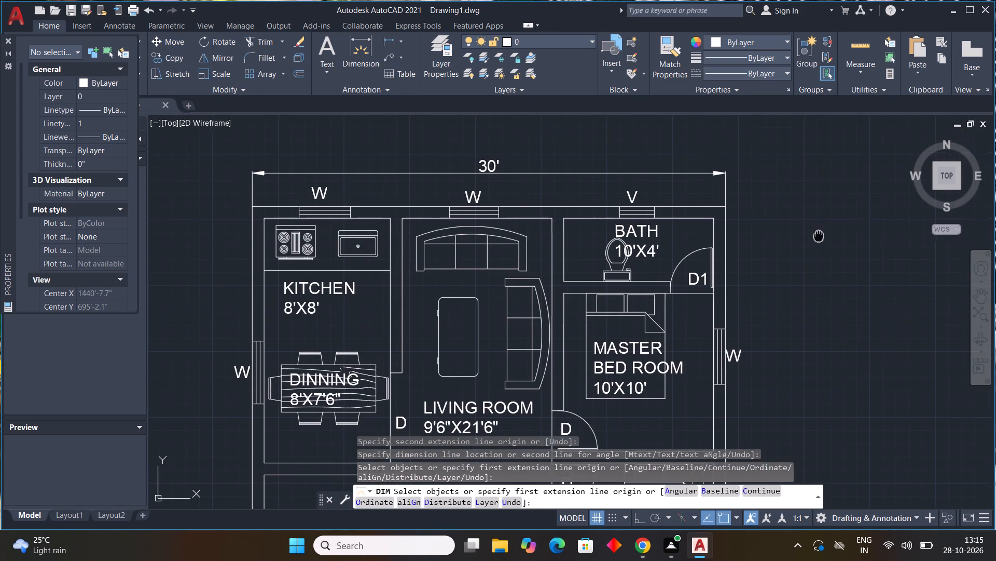
pyautogui.moveTo(818, 235); pyautogui.dragTo(850, 224, button='middle')
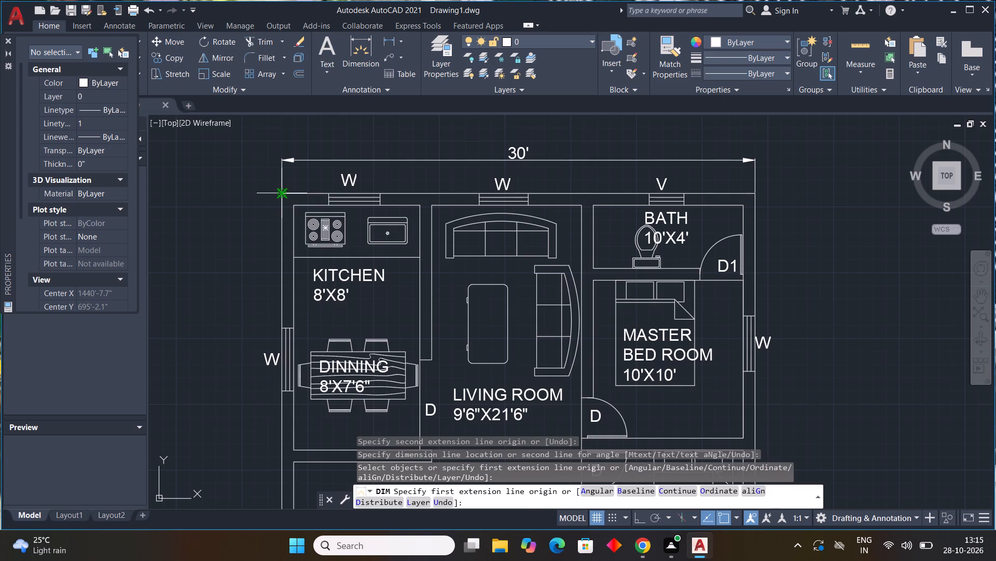
pyautogui.scroll(3, 279, 193)
pyautogui.moveTo(289, 191); pyautogui.dragTo(293, 207)
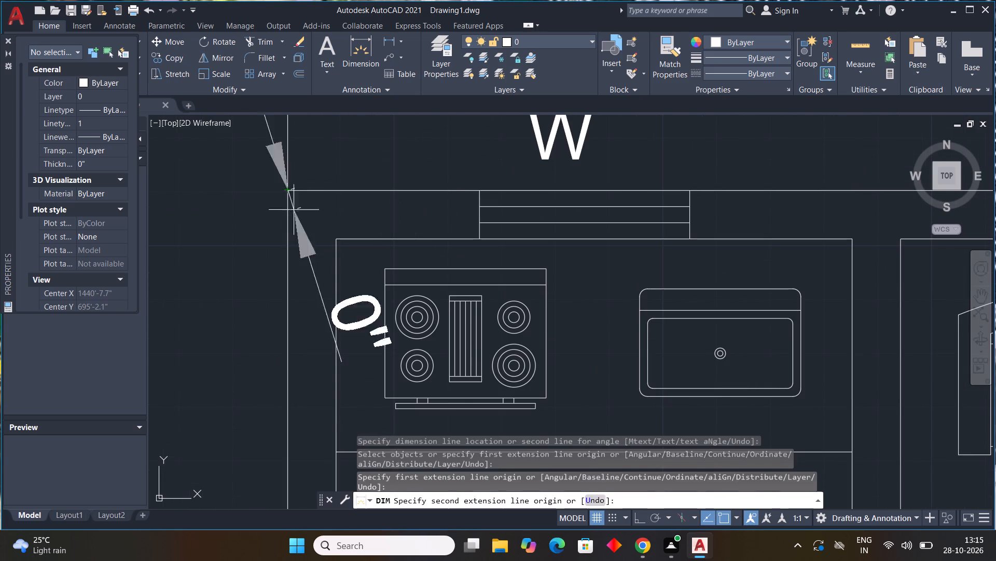
pyautogui.scroll(-4, 308, 333)
pyautogui.moveTo(331, 457); pyautogui.dragTo(307, 213, button='middle')
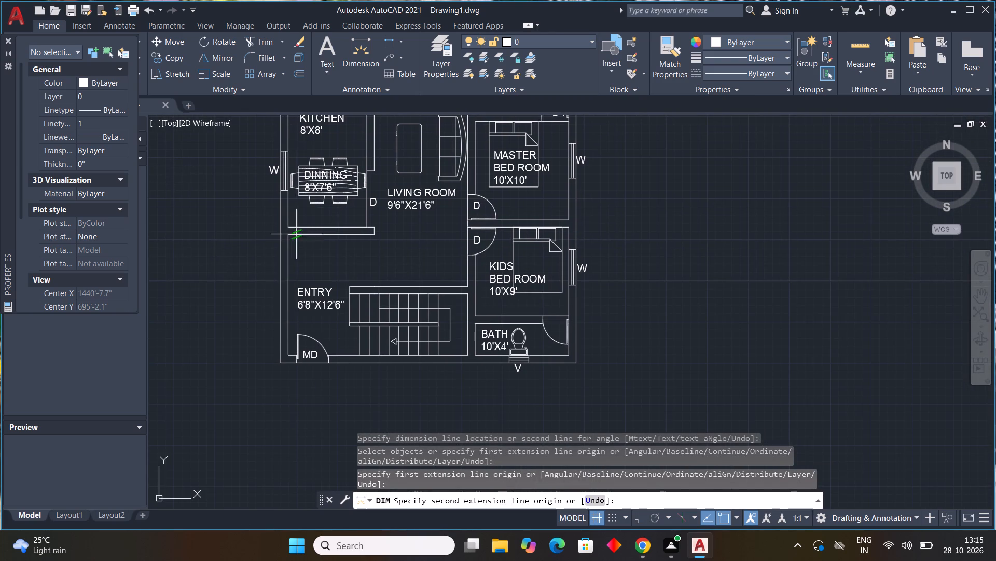
pyautogui.scroll(2, 283, 359)
pyautogui.click(276, 370)
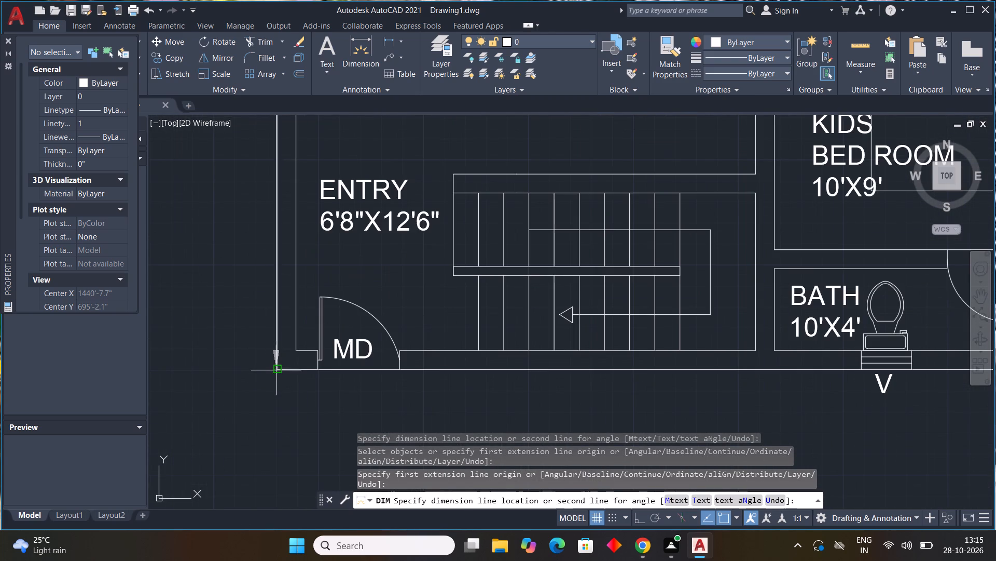
pyautogui.scroll(-3, 218, 360)
pyautogui.click(219, 350)
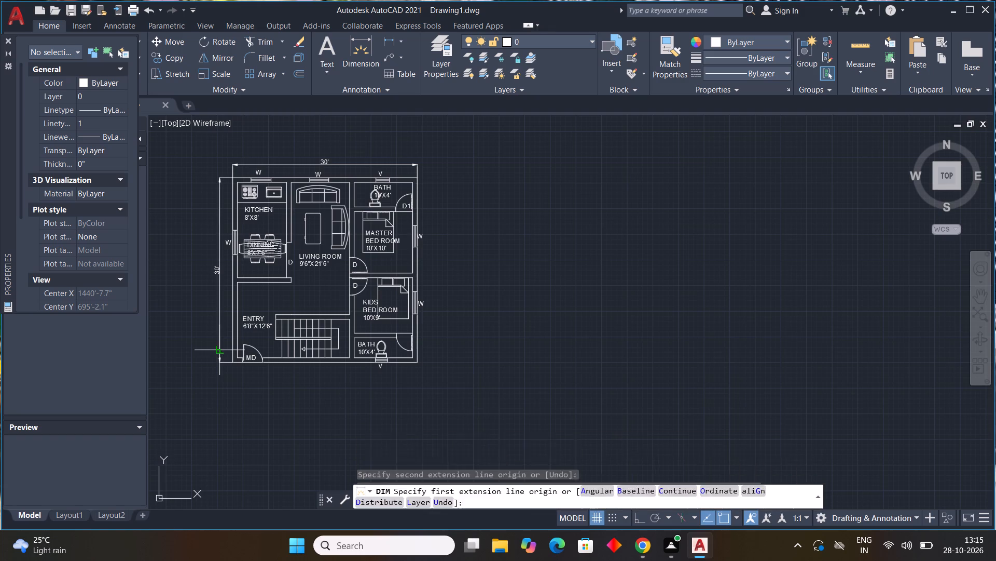
pyautogui.moveTo(246, 340); pyautogui.dragTo(376, 339, button='middle')
pyautogui.scroll(3, 341, 280)
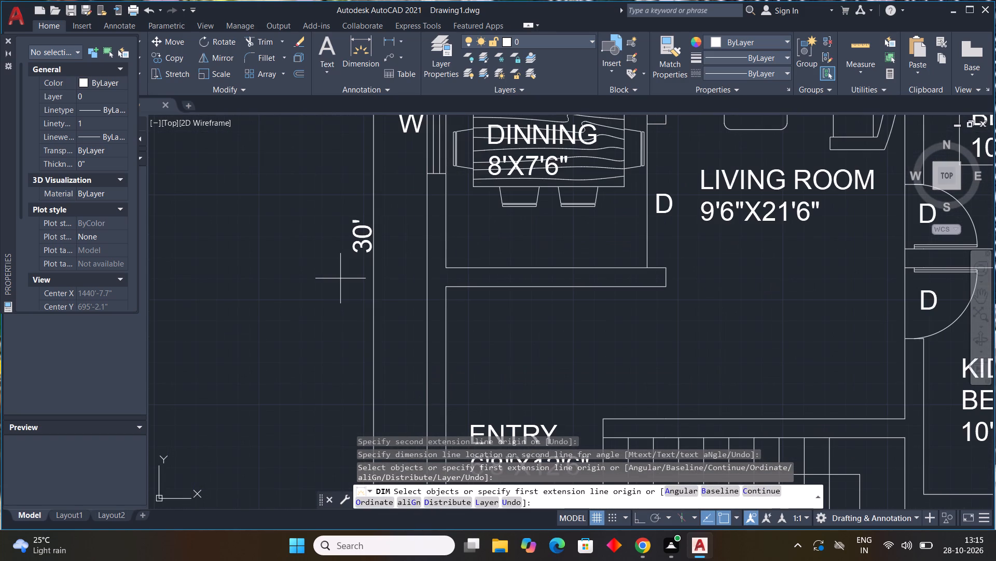
pyautogui.scroll(-4, 340, 278)
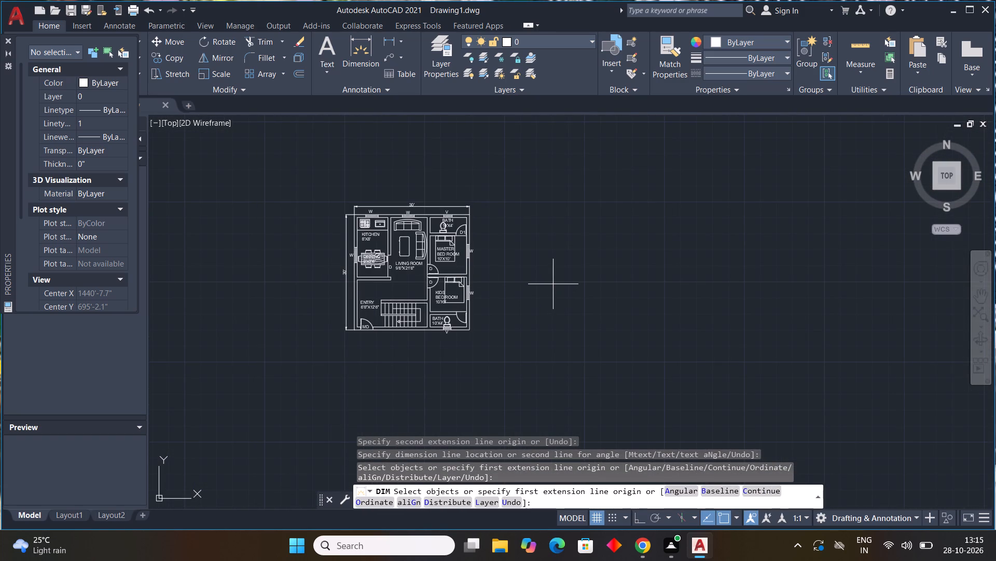
pyautogui.press('Escape')
pyautogui.press('Escape')
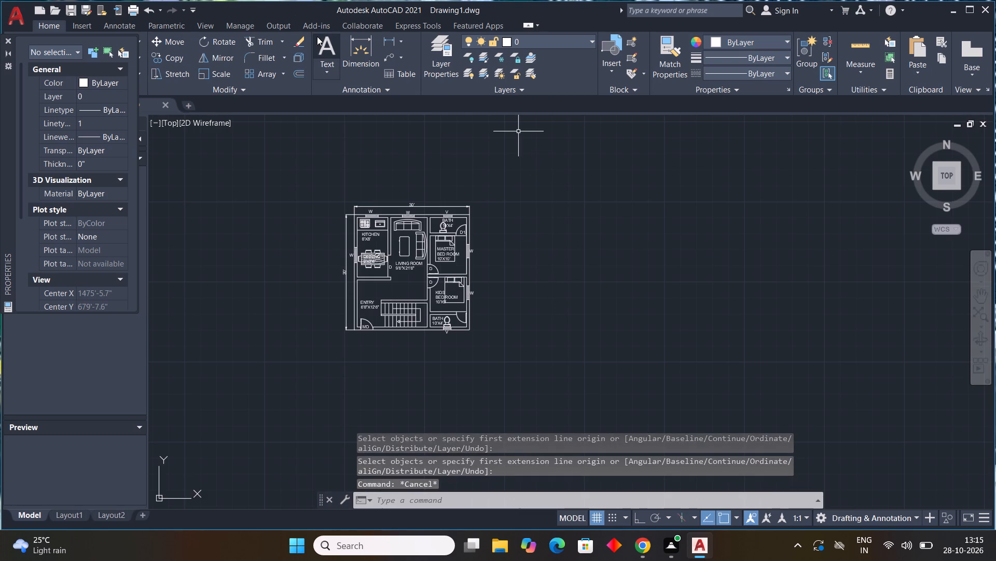
# Add the multiline text title GROUND FLOOR PLAN just below the plan's lower wall, starting under the entry door.
pyautogui.click(321, 38)
pyautogui.moveTo(392, 355); pyautogui.dragTo(328, 238, button='middle')
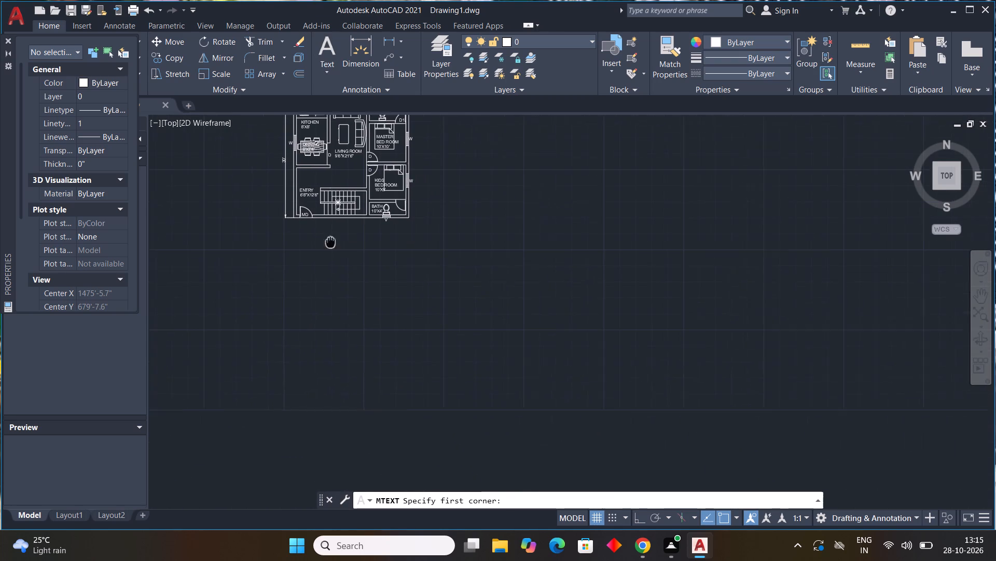
pyautogui.moveTo(328, 238); pyautogui.dragTo(326, 235, button='middle')
pyautogui.scroll(4, 276, 219)
pyautogui.moveTo(343, 203); pyautogui.dragTo(216, 237, button='middle')
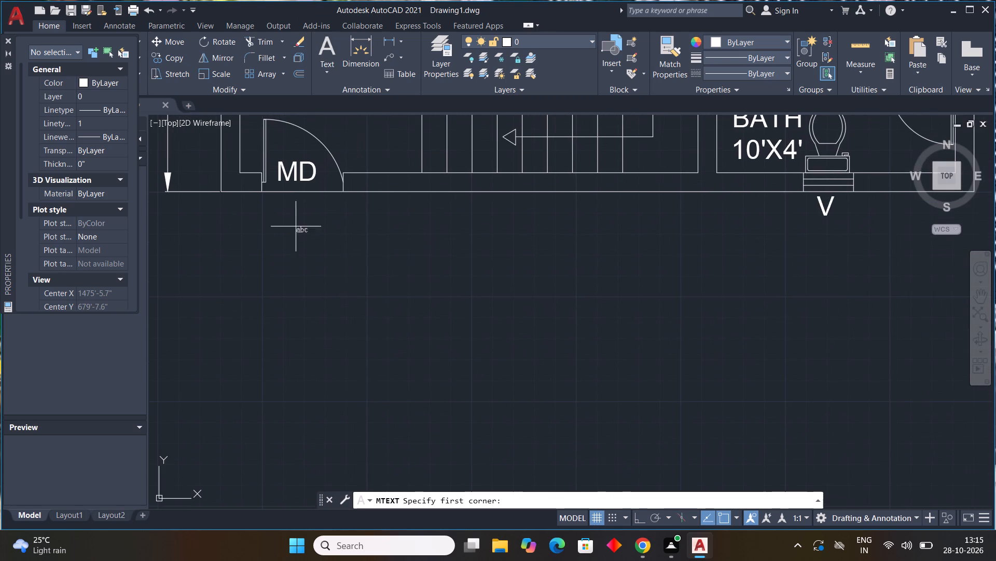
pyautogui.click(270, 211)
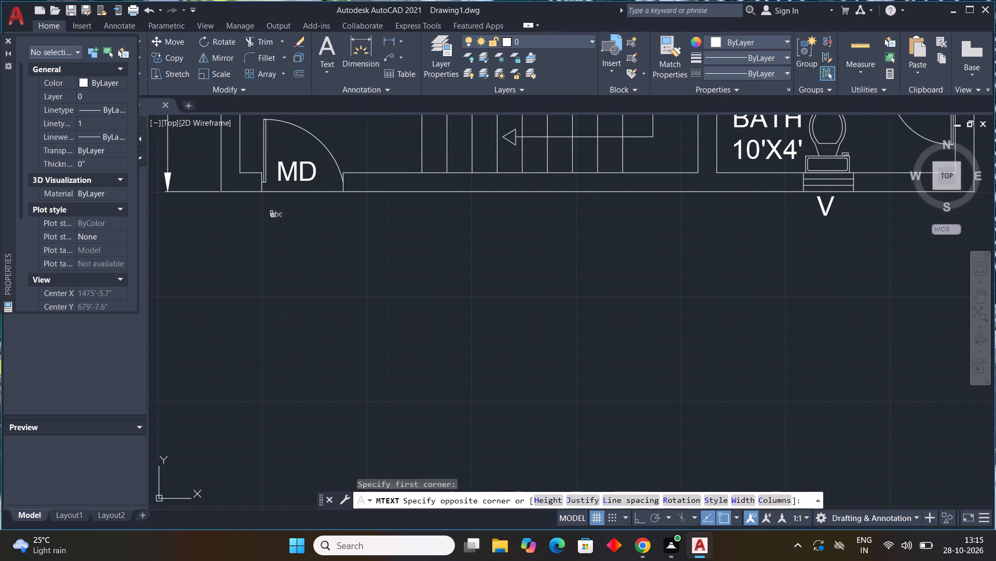
pyautogui.click(937, 284)
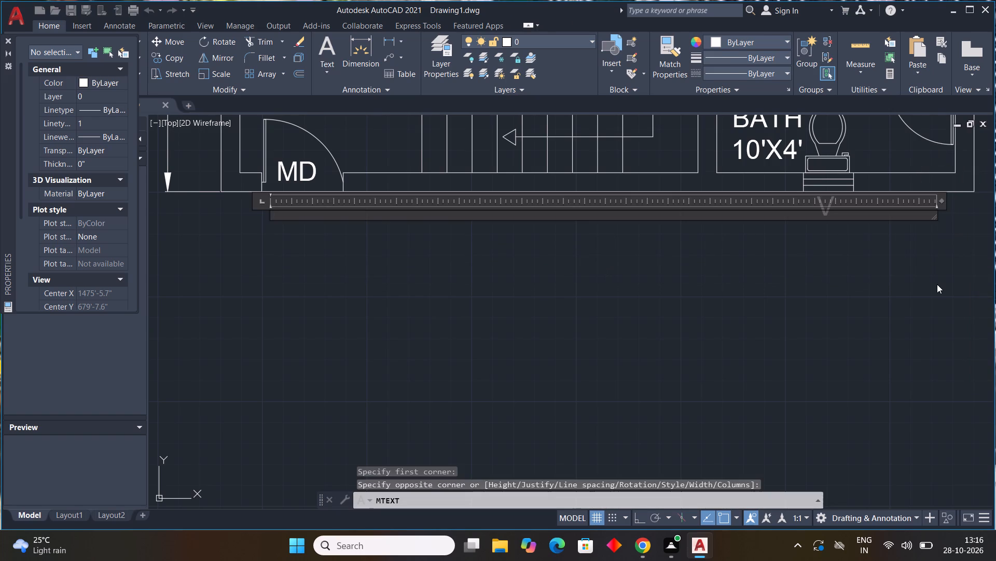
pyautogui.write('GR')
pyautogui.press('o')
pyautogui.press('u')
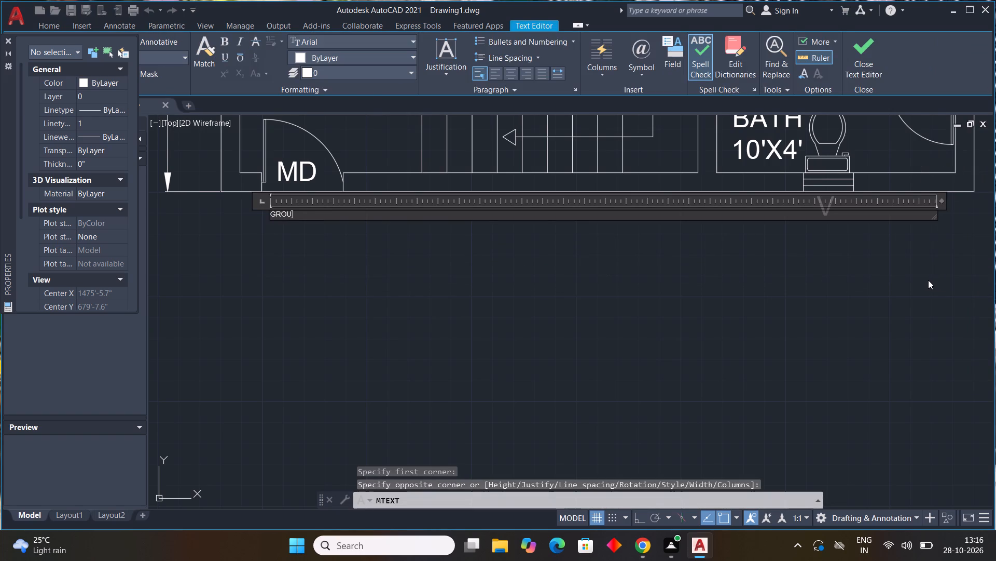
pyautogui.press('n')
pyautogui.press('d')
pyautogui.press('space')
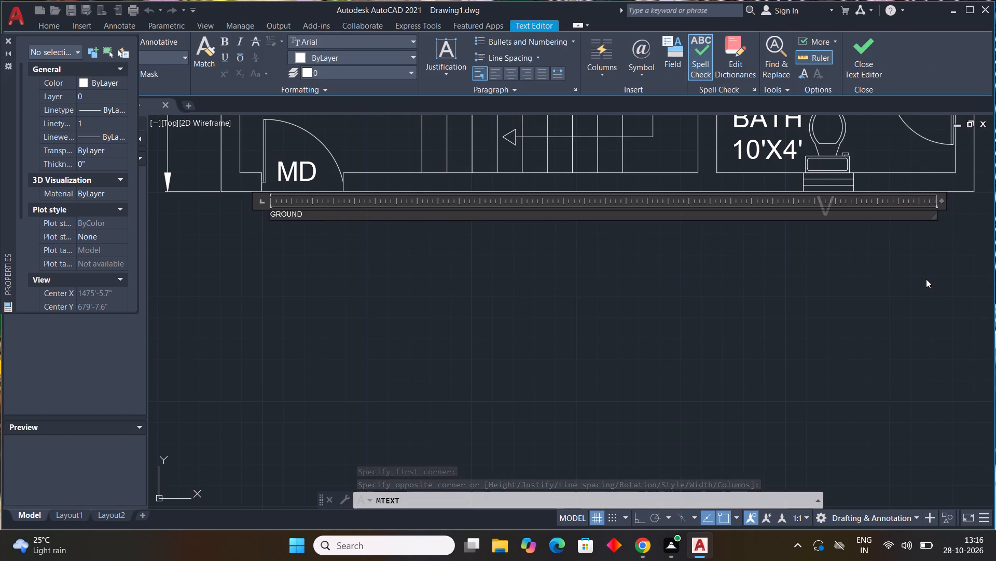
pyautogui.press('f')
pyautogui.write('LOOR')
pyautogui.press('space')
pyautogui.write('PLAN')
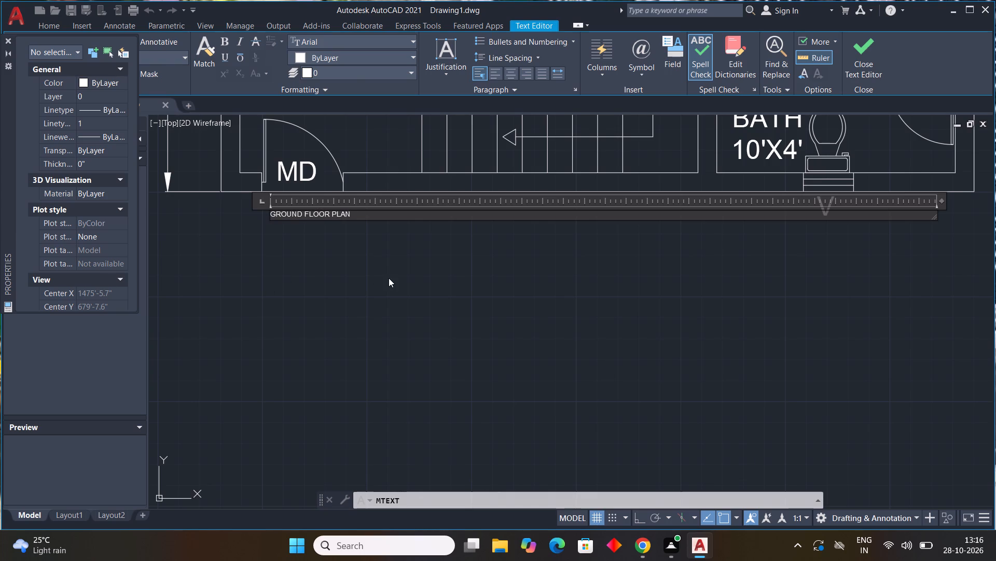
pyautogui.click(389, 278)
# Set the text height of the GROUND FLOOR PLAN title to 1' and deselect it.
pyautogui.click(296, 215)
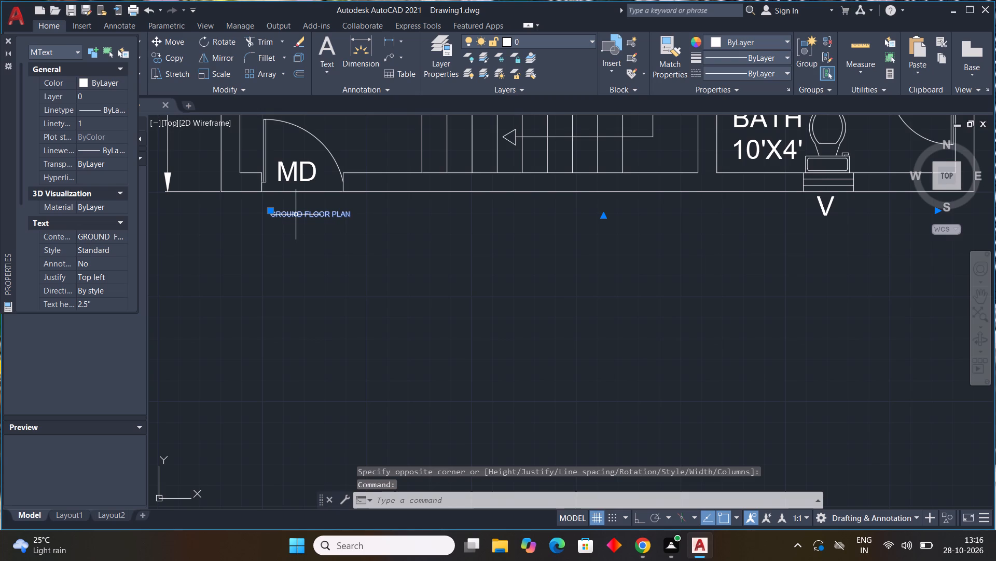
pyautogui.rightClick(296, 215)
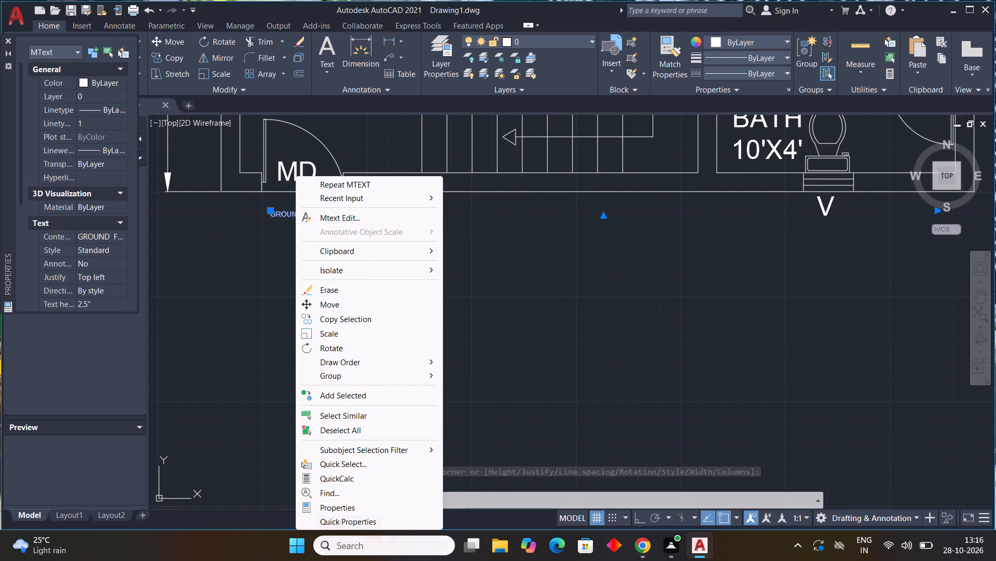
pyautogui.click(362, 504)
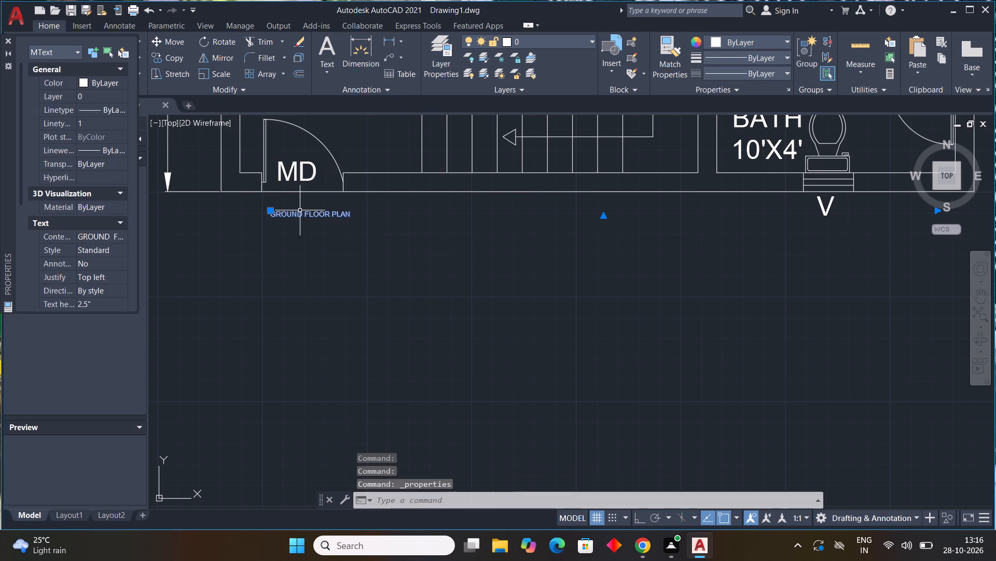
pyautogui.scroll(-5, 70, 102)
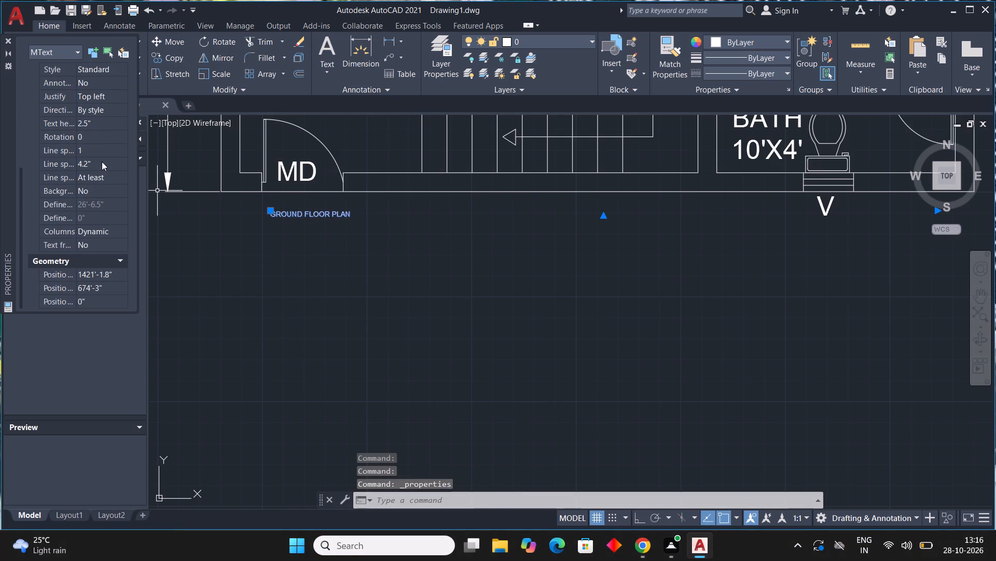
pyautogui.click(105, 123)
pyautogui.moveTo(105, 123); pyautogui.dragTo(0, 116)
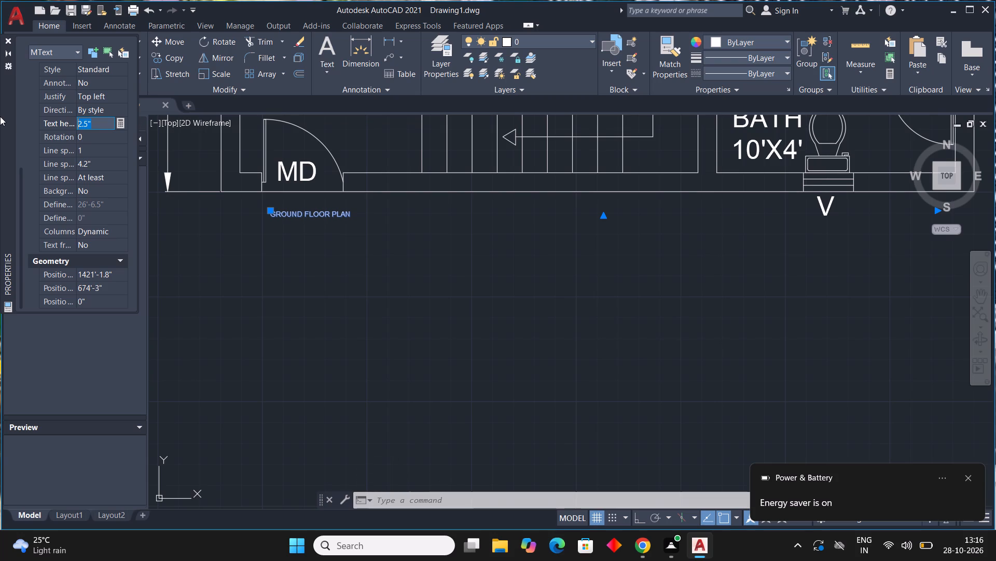
pyautogui.scroll(1, 0, 116)
pyautogui.press('1')
pyautogui.press("'")
pyautogui.hotkey('shift', 'Return')
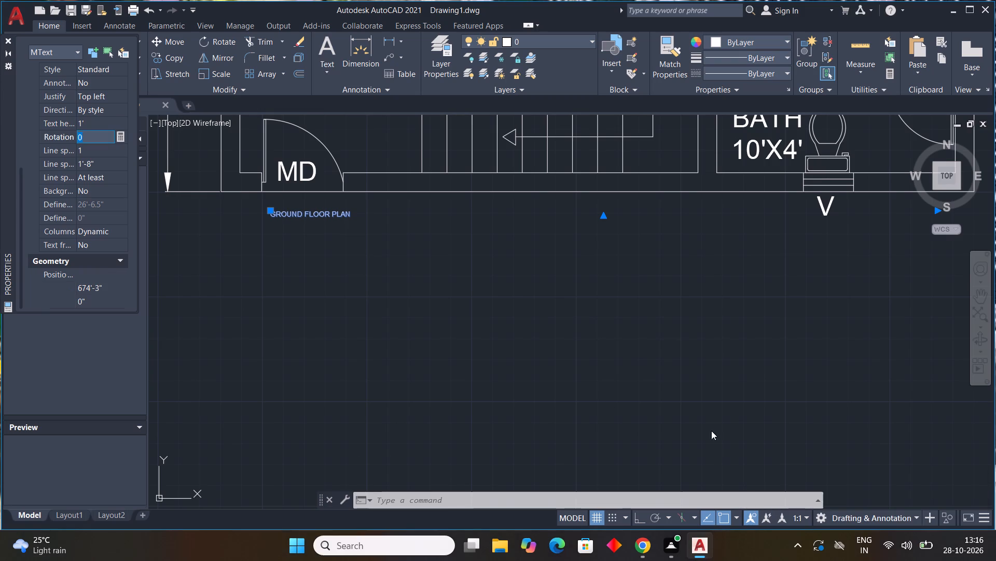
pyautogui.press('Escape')
pyautogui.press('Escape')
pyautogui.press('Escape')
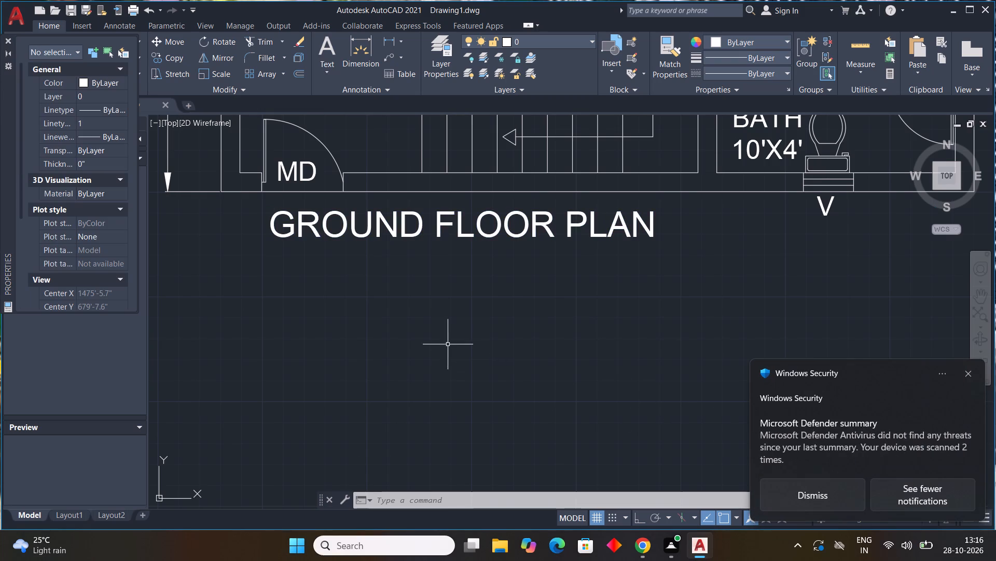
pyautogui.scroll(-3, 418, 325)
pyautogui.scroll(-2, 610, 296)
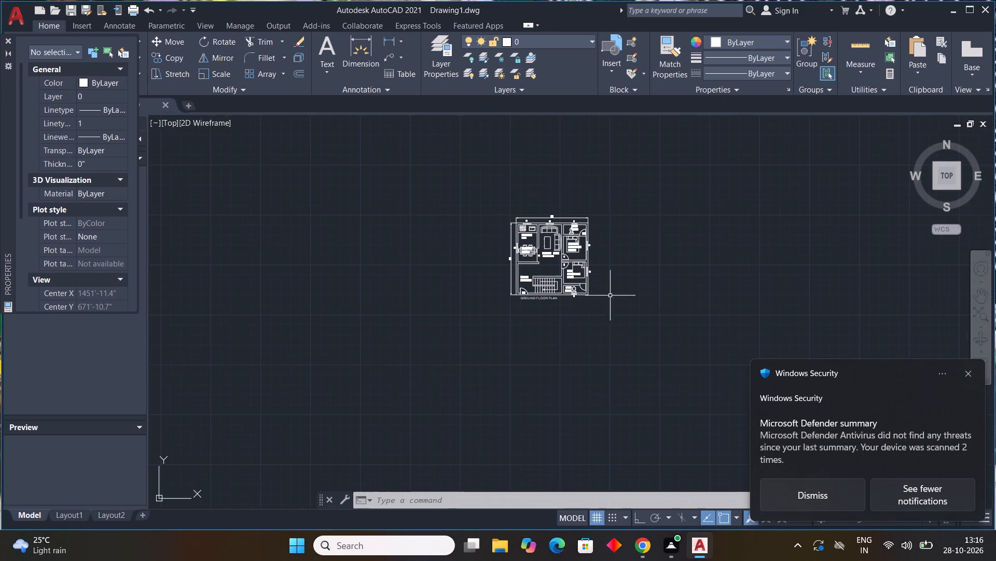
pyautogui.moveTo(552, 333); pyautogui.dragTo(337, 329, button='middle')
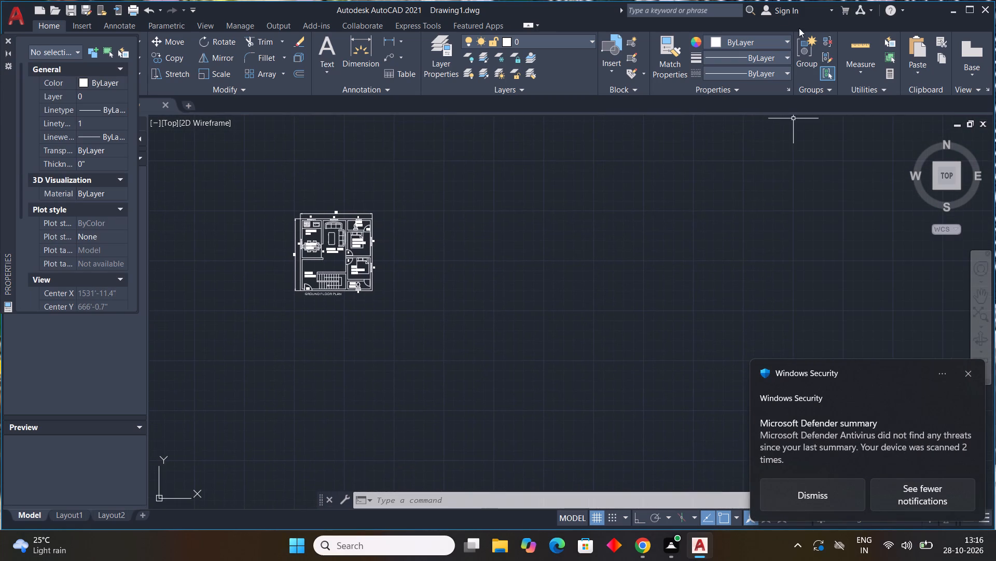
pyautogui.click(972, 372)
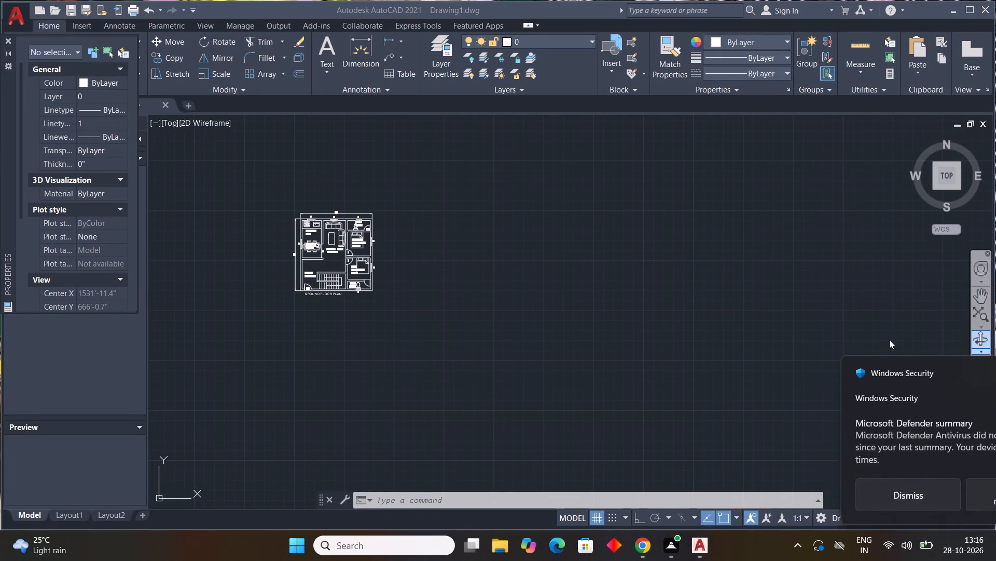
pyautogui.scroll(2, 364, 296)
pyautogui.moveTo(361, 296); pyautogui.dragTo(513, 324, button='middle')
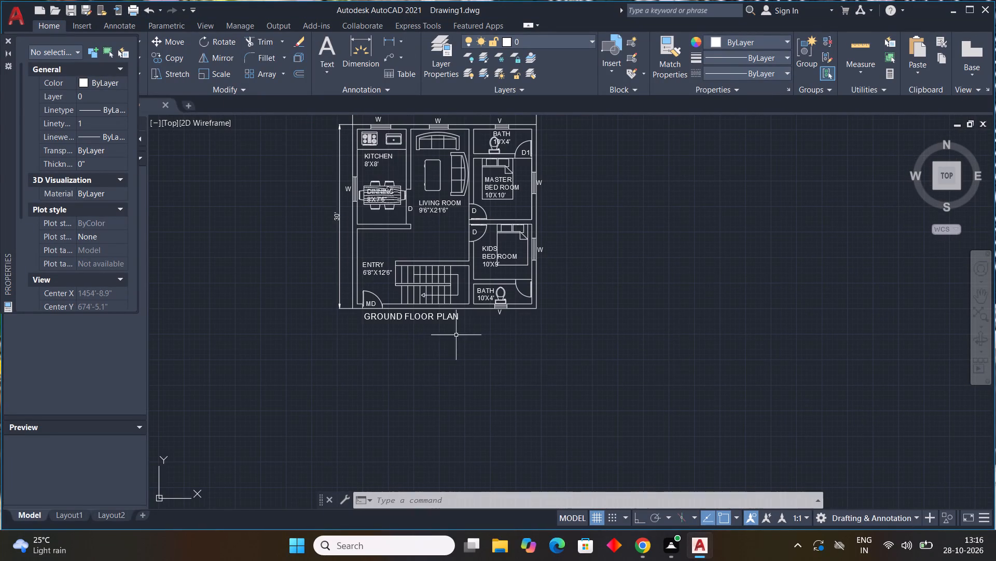
# Copy the GROUND FLOOR PLAN title straight down to form a second text line directly beneath it.
pyautogui.scroll(2, 400, 323)
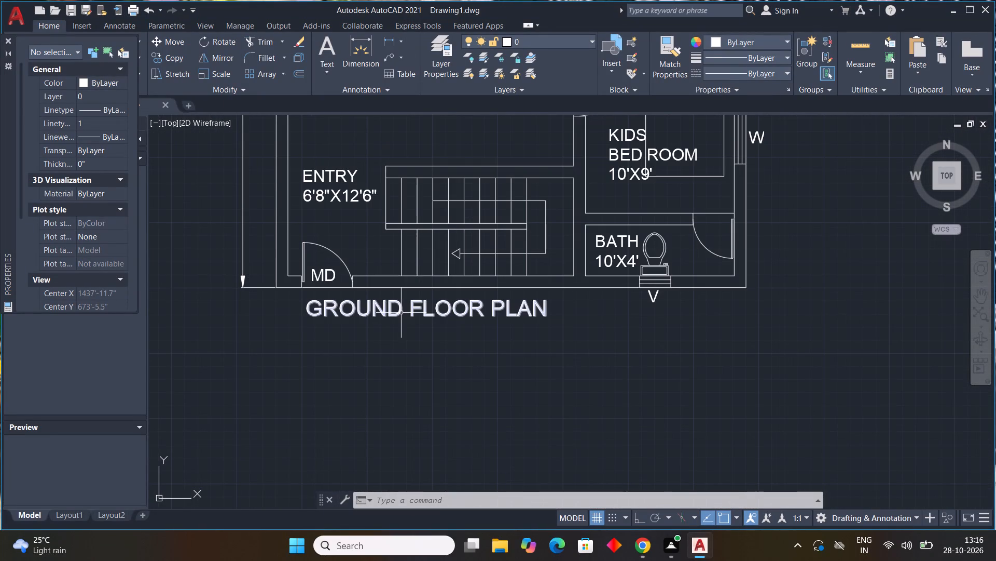
pyautogui.click(401, 313)
pyautogui.write('CO')
pyautogui.press('space')
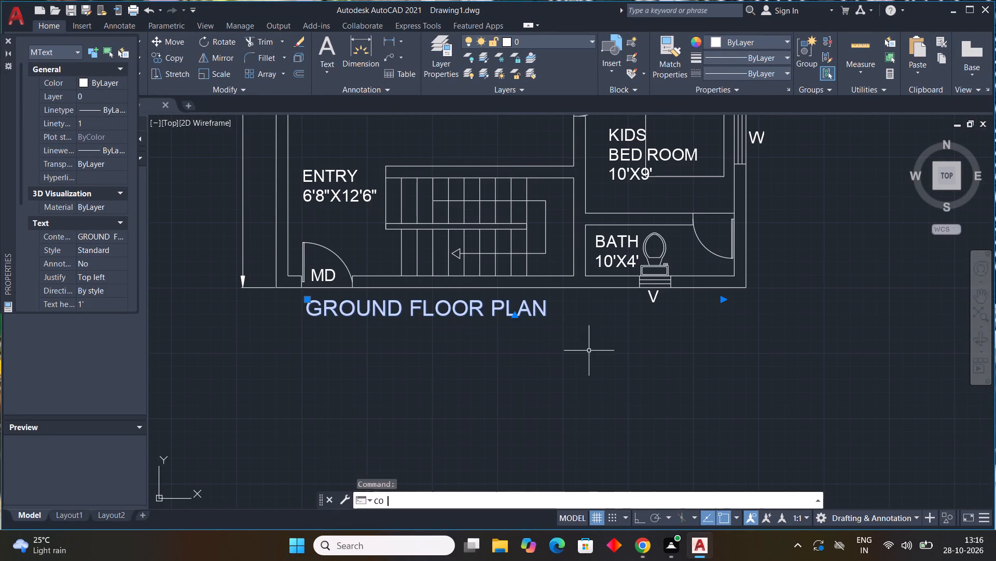
pyautogui.click(307, 311)
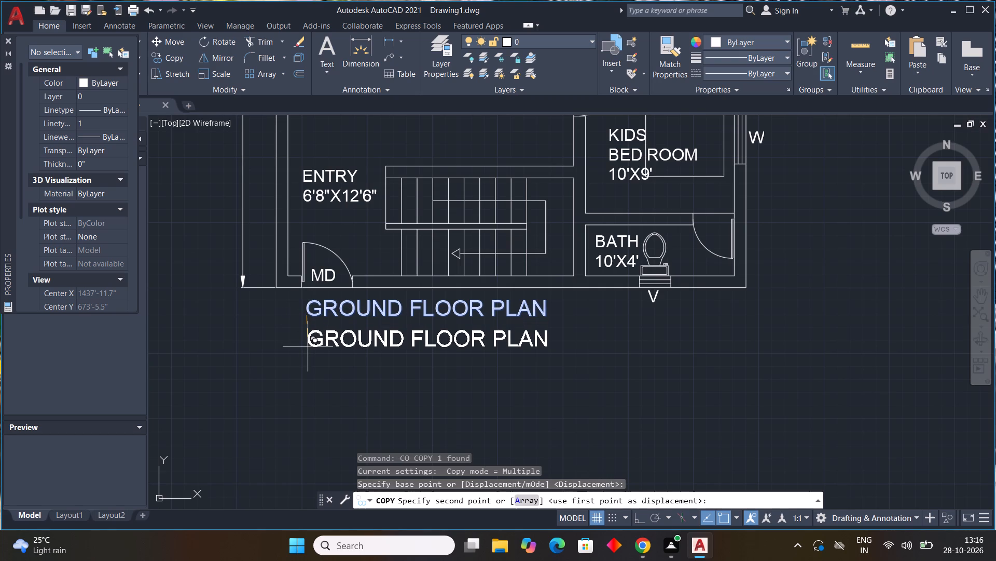
pyautogui.click(308, 346)
pyautogui.press('Escape')
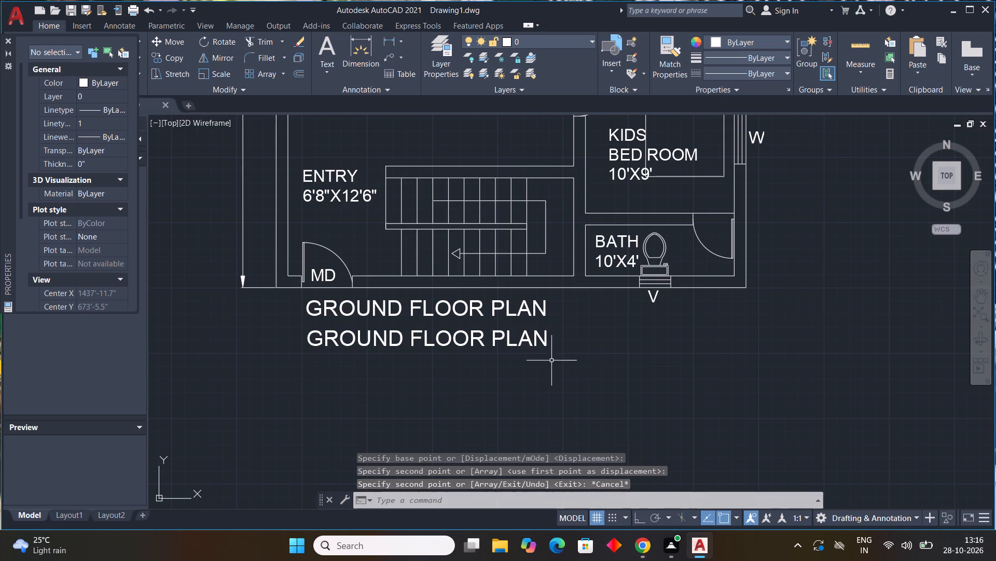
# Replace the text of the lower title copy with TOTAL AREA=900Sq ft.
pyautogui.doubleClick(540, 345)
pyautogui.doubleClick(515, 345)
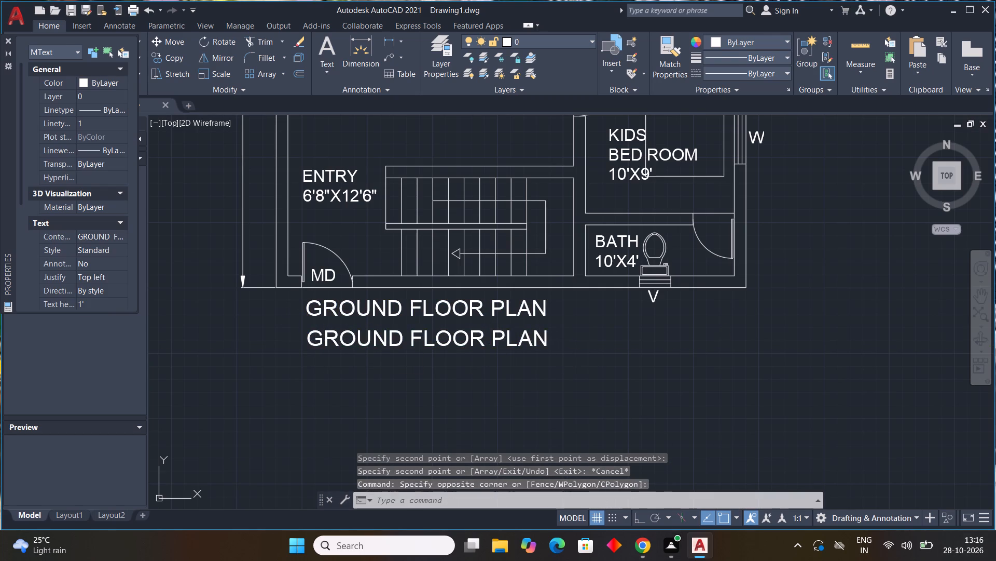
pyautogui.click(580, 345)
pyautogui.press('BackSpace')
pyautogui.press('BackSpace')
pyautogui.press('BackSpace')
pyautogui.press('BackSpace')
pyautogui.press('BackSpace')
pyautogui.press('BackSpace')
pyautogui.press('BackSpace')
pyautogui.press('BackSpace')
pyautogui.press('BackSpace')
pyautogui.press('BackSpace')
pyautogui.press('BackSpace')
pyautogui.press('BackSpace')
pyautogui.press('BackSpace')
pyautogui.press('BackSpace')
pyautogui.press('BackSpace')
pyautogui.press('BackSpace')
pyautogui.press('BackSpace')
pyautogui.press('BackSpace')
pyautogui.press('BackSpace')
pyautogui.press('BackSpace')
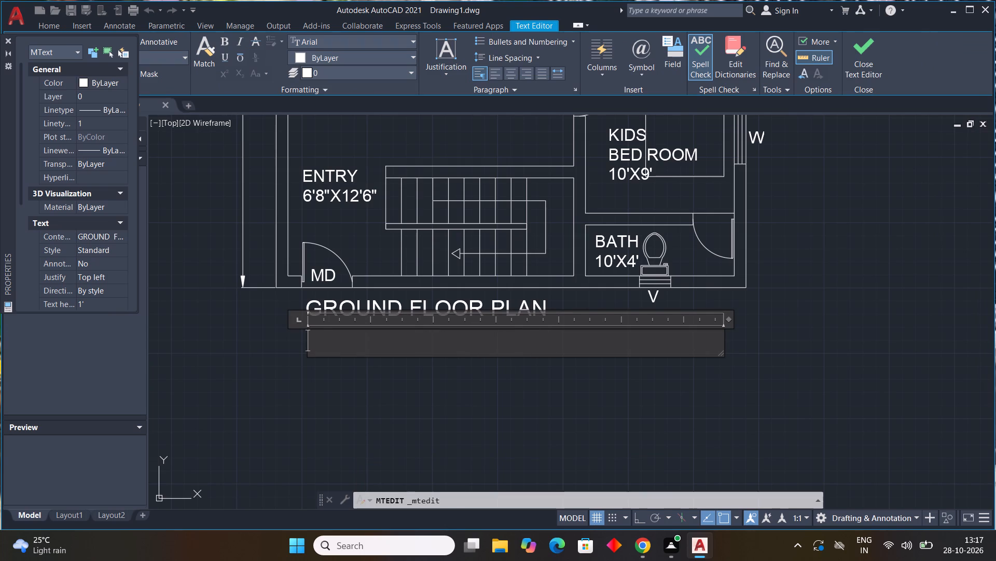
pyautogui.press('t')
pyautogui.write('OTA;')
pyautogui.press('BackSpace')
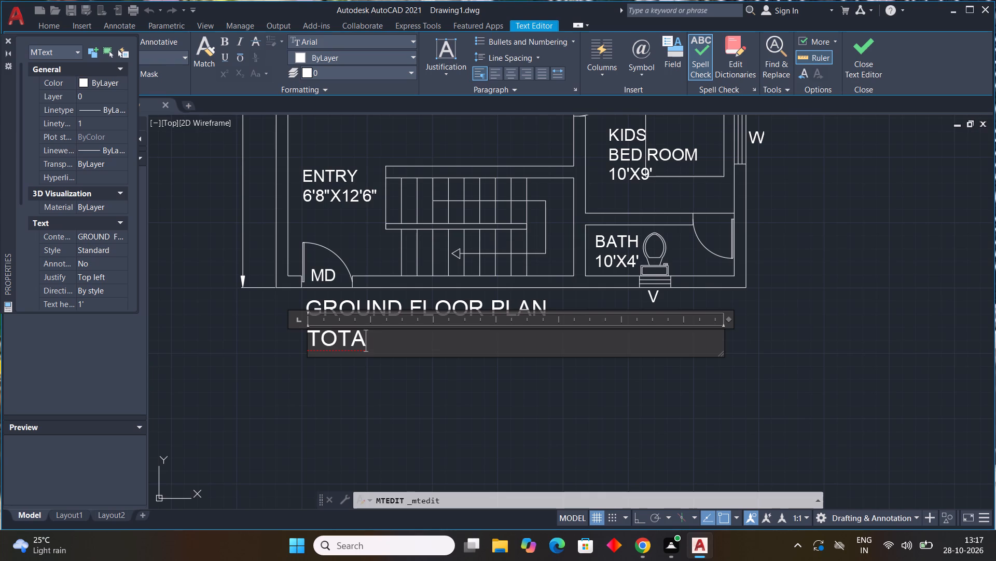
pyautogui.press('l')
pyautogui.press('space')
pyautogui.write('AREA')
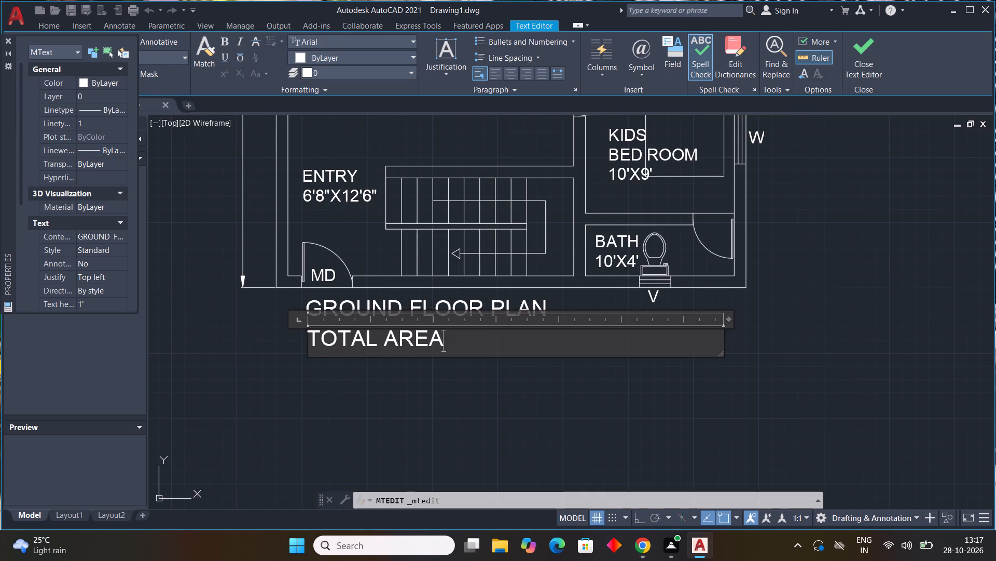
pyautogui.press('=')
pyautogui.write('900')
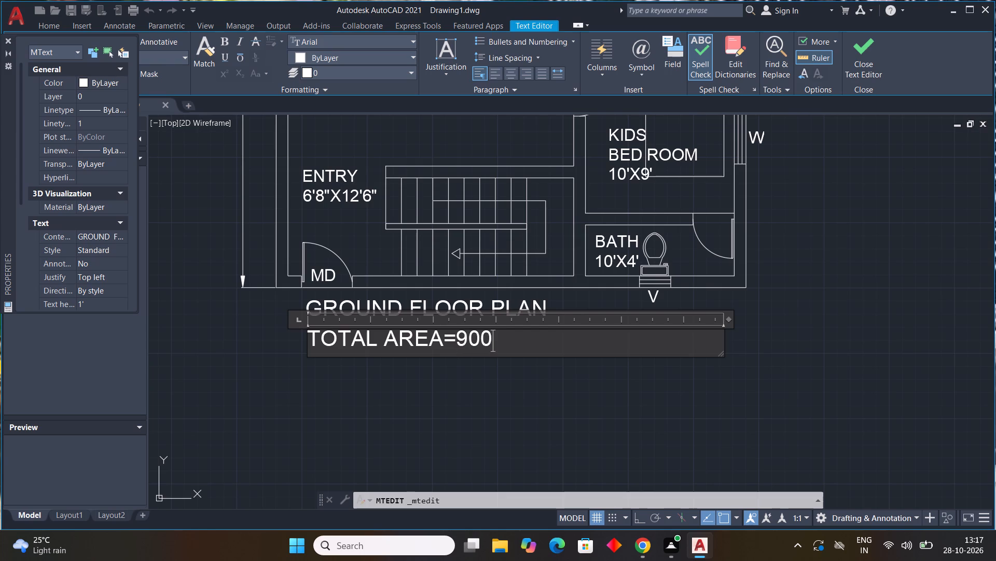
pyautogui.press('s')
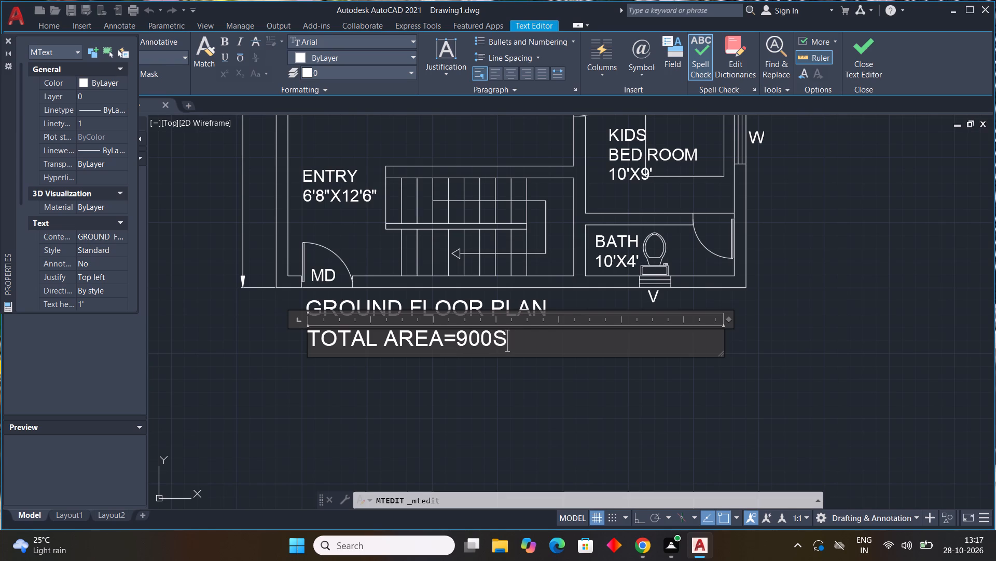
pyautogui.press('q')
pyautogui.press('BackSpace')
pyautogui.press('q')
pyautogui.press('space')
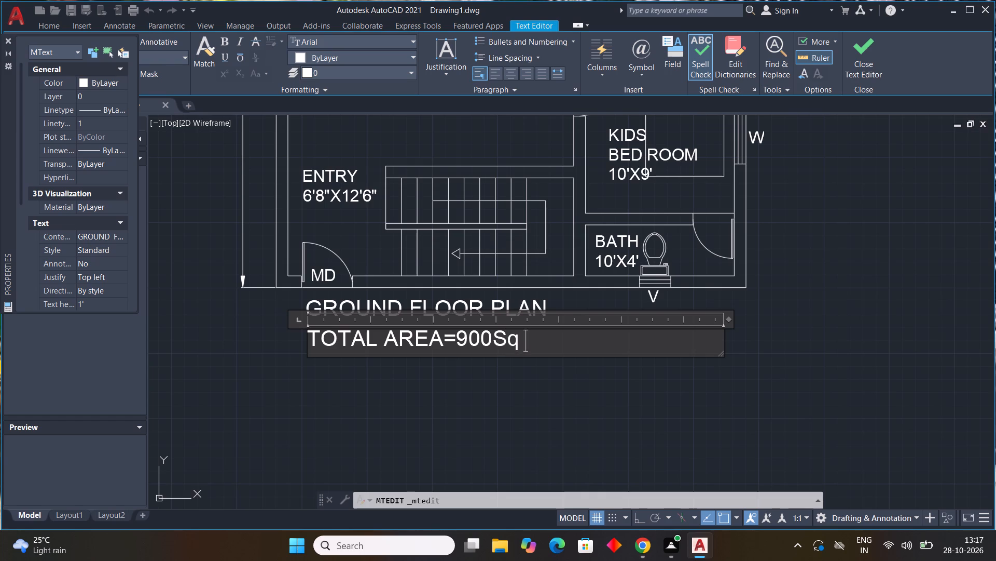
pyautogui.write('ft')
pyautogui.click(584, 389)
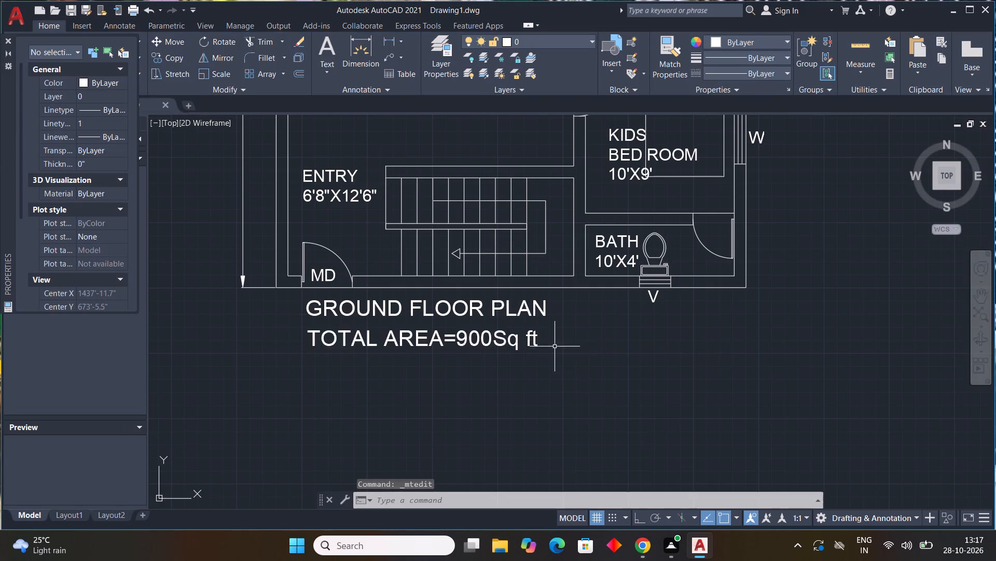
# Hatch the outer wall beside the entry and its connected dining partition with the SOLID pattern in colour 41,49,137.
pyautogui.scroll(-2, 555, 345)
pyautogui.moveTo(579, 329); pyautogui.dragTo(545, 390, button='middle')
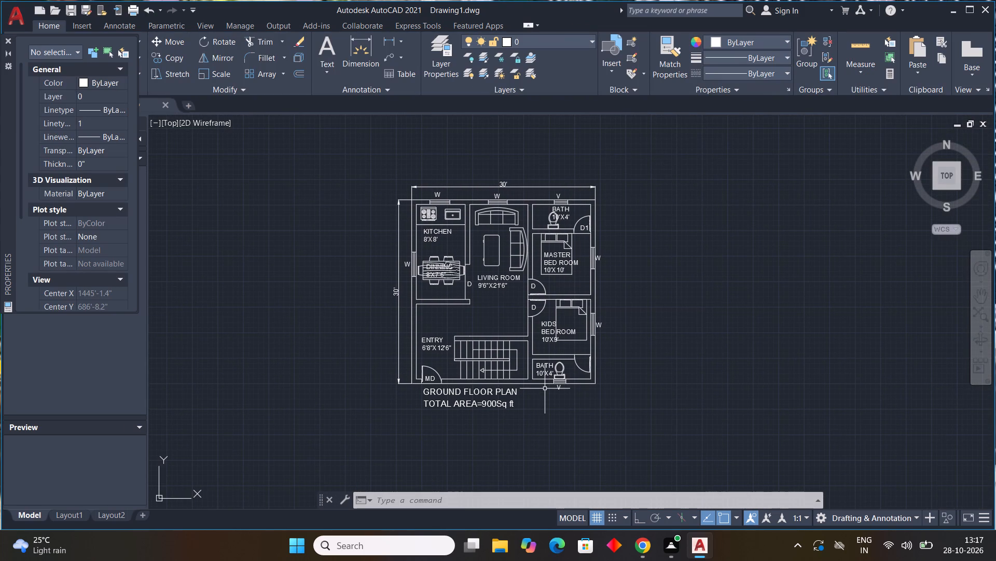
pyautogui.write('h')
pyautogui.press('space')
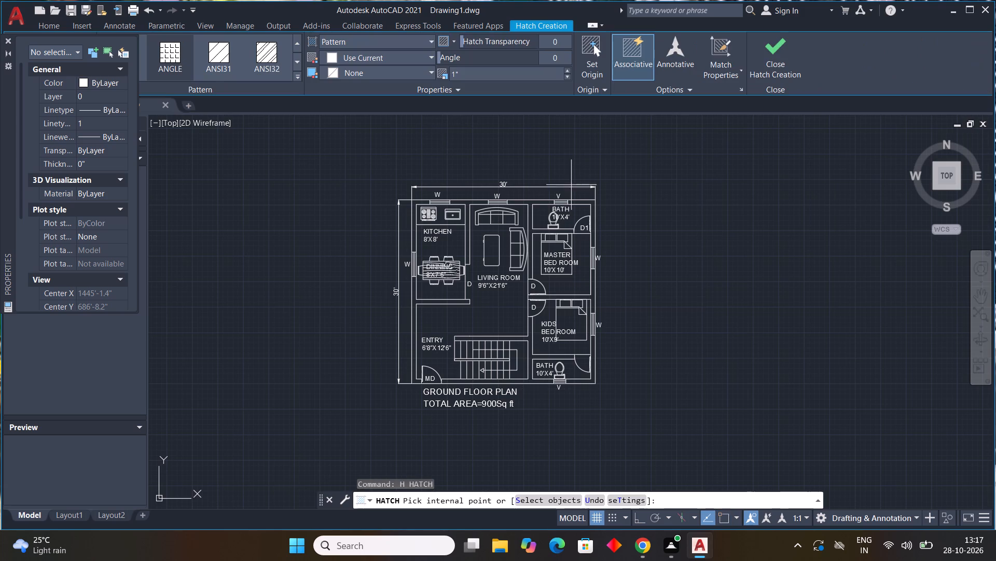
pyautogui.click(367, 59)
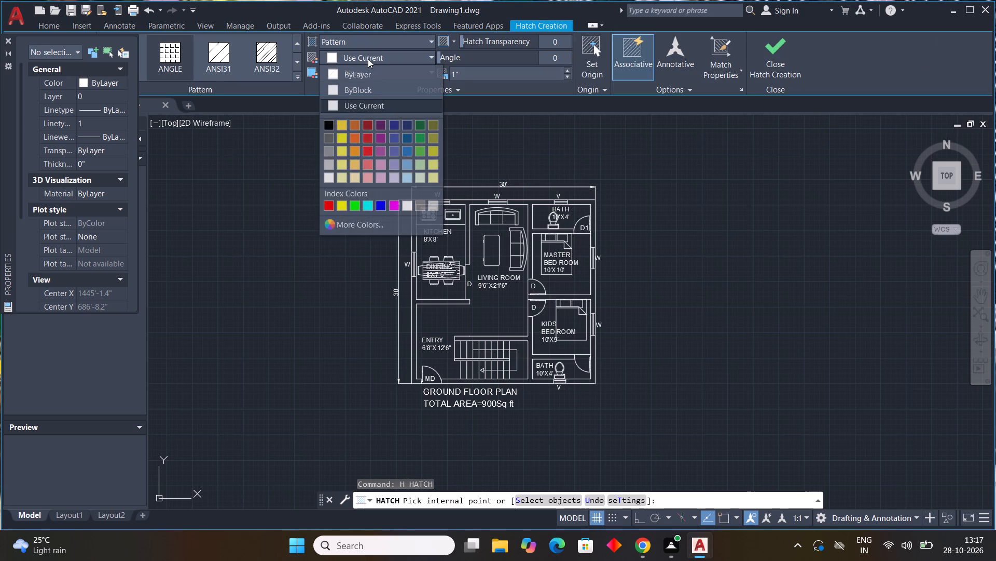
pyautogui.click(392, 125)
pyautogui.scroll(4, 407, 293)
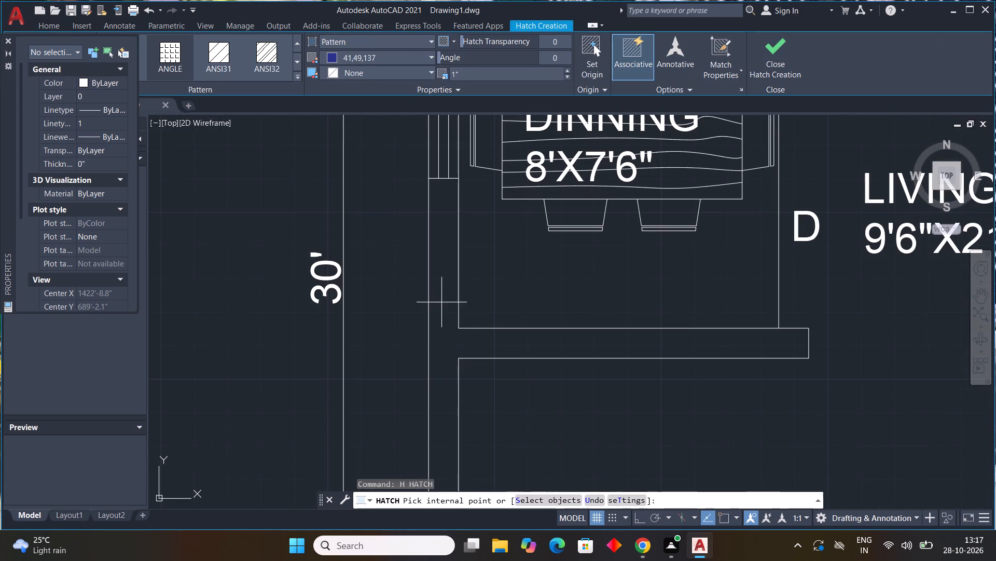
pyautogui.click(442, 301)
pyautogui.scroll(-2, 442, 296)
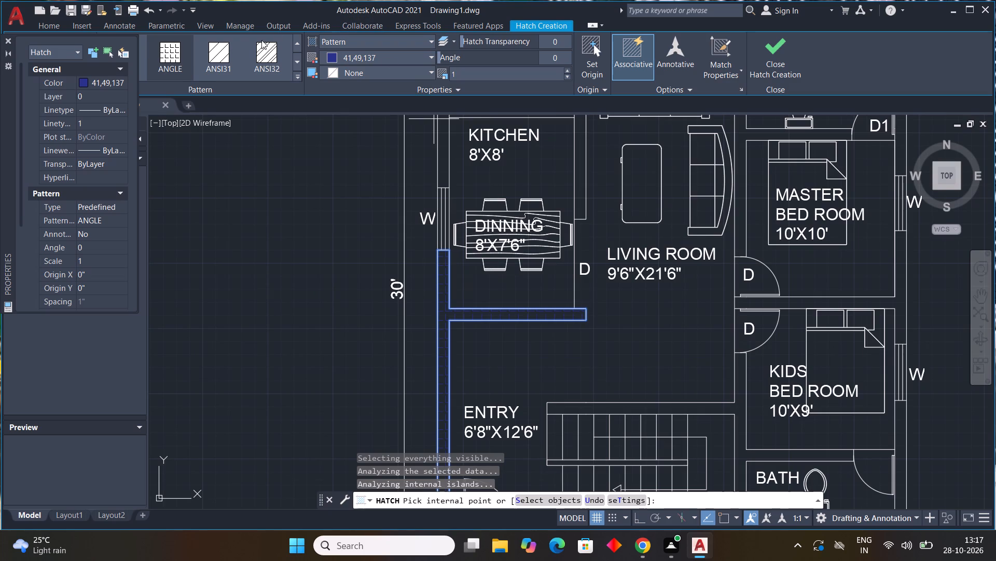
pyautogui.click(299, 77)
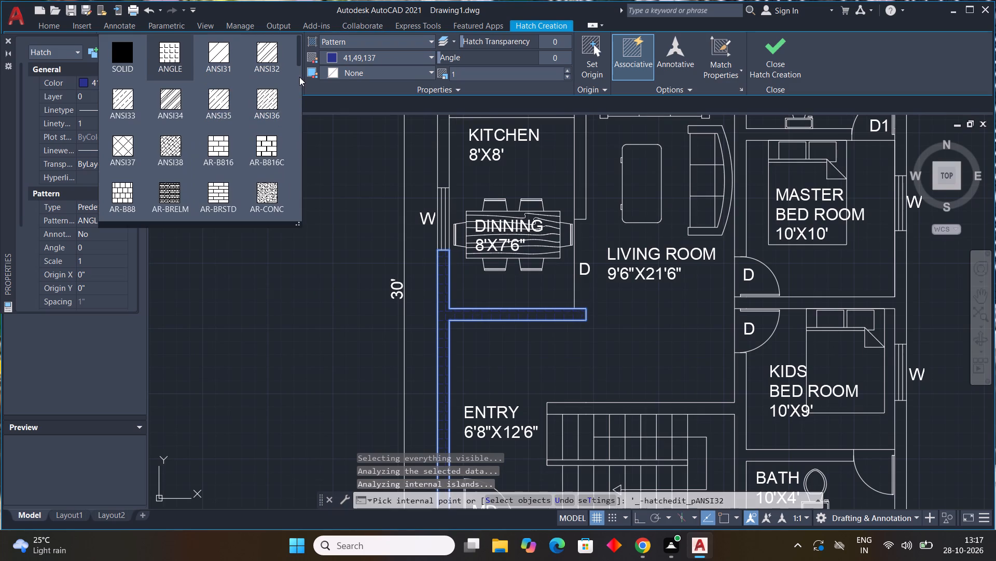
pyautogui.click(126, 56)
# Extend the solid hatch to the kitchen's outer corner, both living room side walls, and the upper bath's walls and outer corner.
pyautogui.scroll(3, 420, 289)
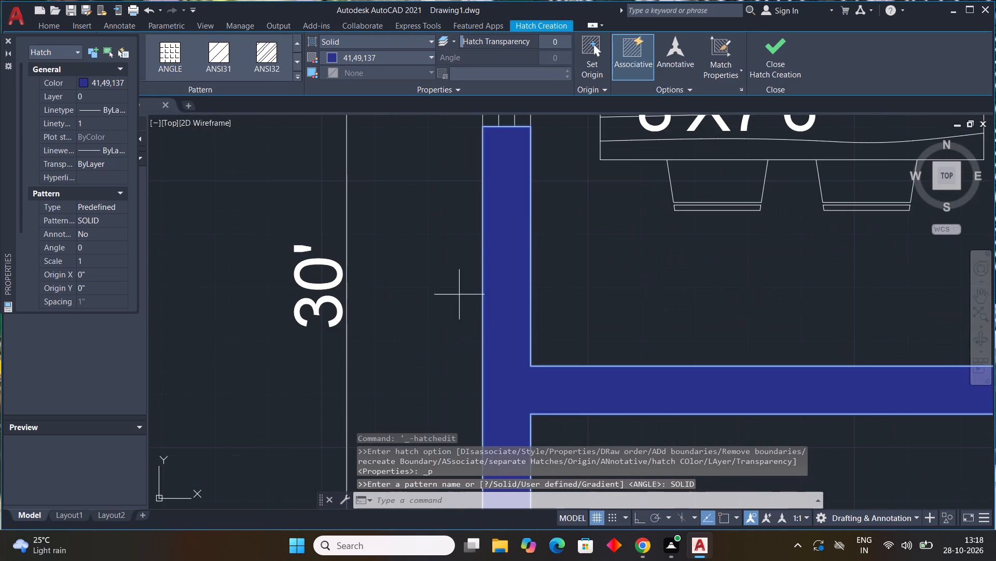
pyautogui.scroll(-1, 474, 271)
pyautogui.moveTo(473, 271); pyautogui.dragTo(343, 415, button='middle')
pyautogui.scroll(-1, 343, 415)
pyautogui.scroll(-3, 400, 226)
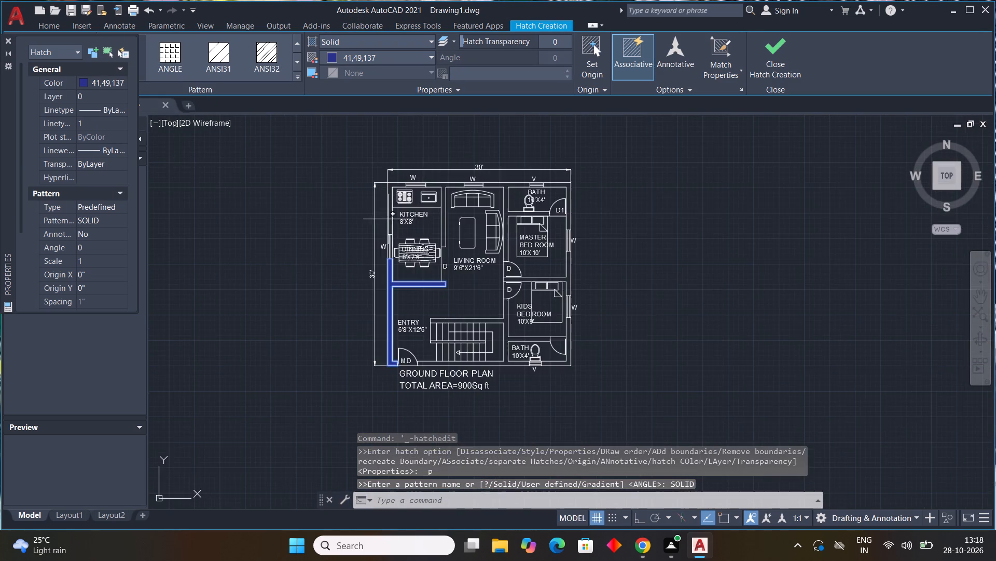
pyautogui.scroll(4, 386, 218)
pyautogui.click(403, 213)
pyautogui.scroll(-4, 405, 217)
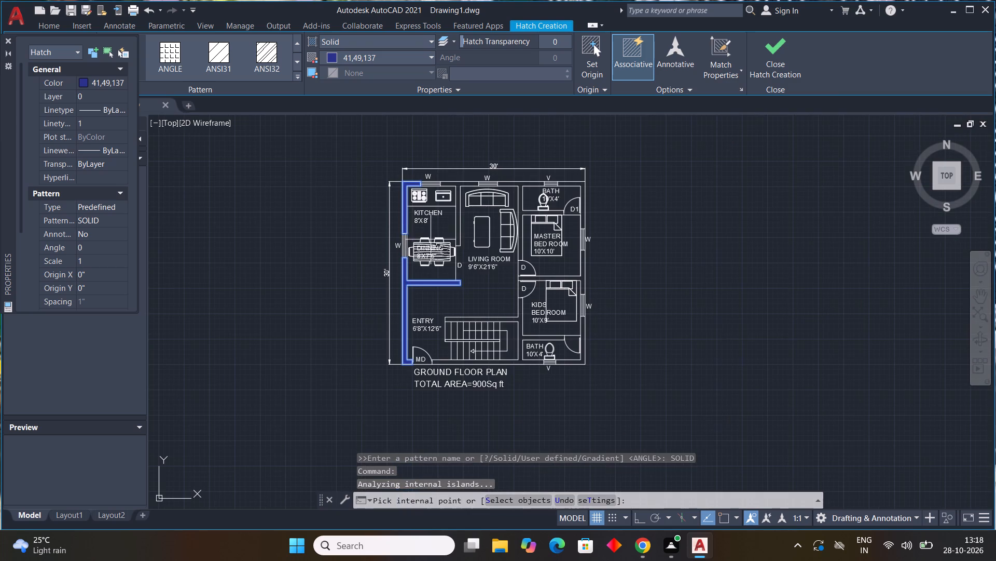
pyautogui.scroll(3, 464, 190)
pyautogui.click(447, 171)
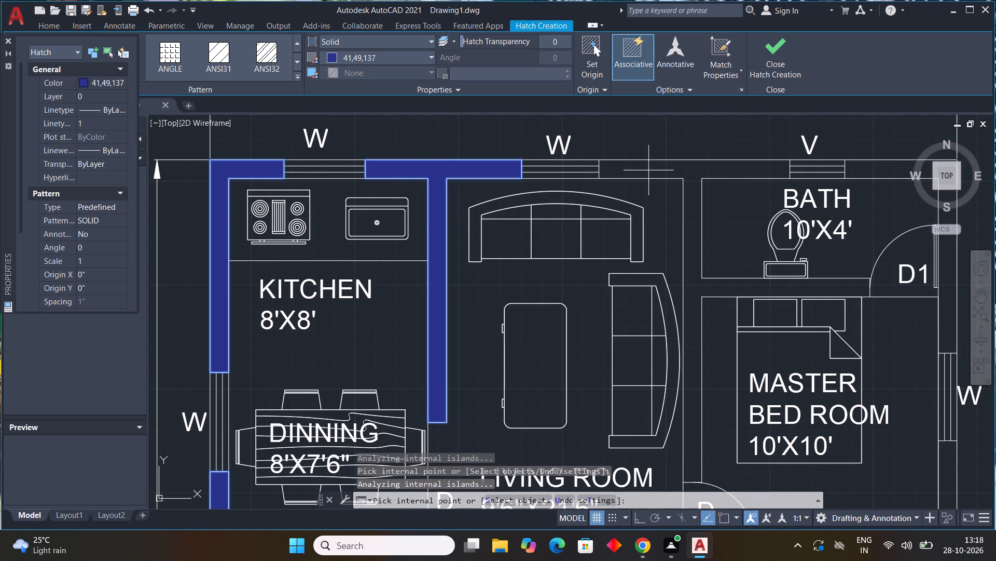
pyautogui.click(648, 170)
pyautogui.scroll(-3, 706, 219)
pyautogui.moveTo(685, 218); pyautogui.dragTo(593, 212, button='middle')
pyautogui.scroll(2, 667, 208)
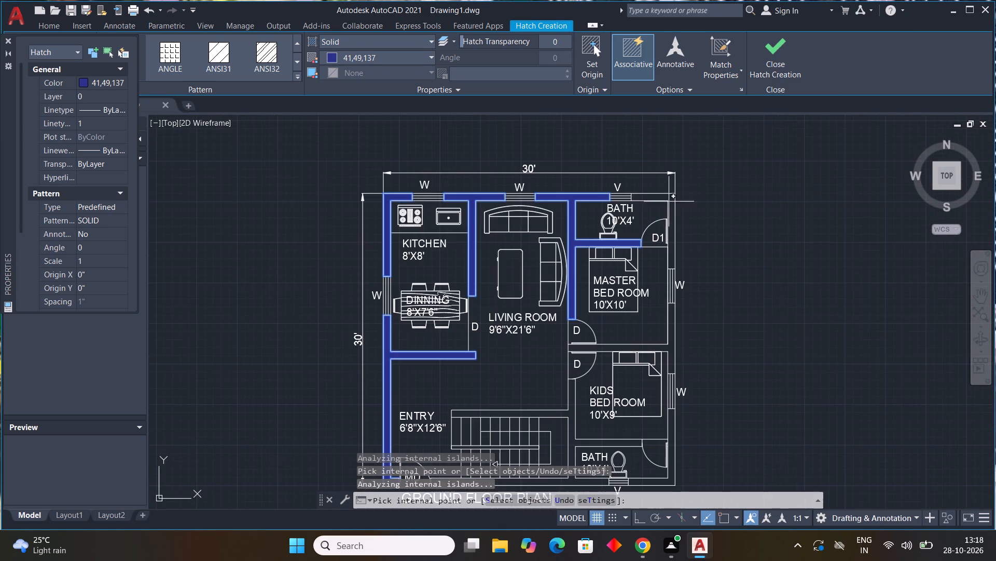
pyautogui.scroll(3, 668, 195)
pyautogui.click(666, 200)
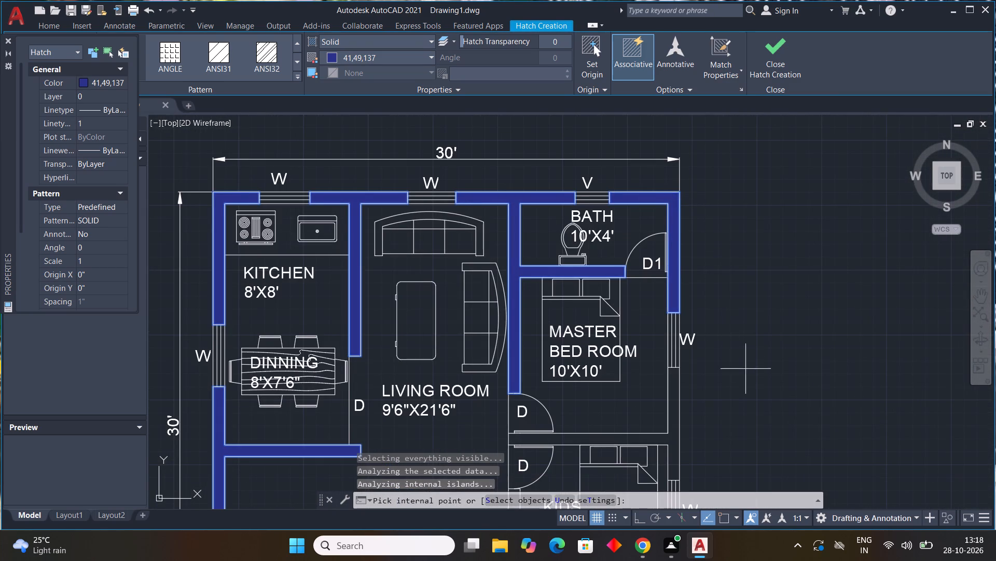
# Extend the solid hatch to the wall between the bedrooms, the lower bath's outer corner, and the stair and kids bedroom walls, ending the hatch.
pyautogui.moveTo(746, 369); pyautogui.dragTo(681, 240, button='middle')
pyautogui.click(608, 308)
pyautogui.scroll(-1, 658, 327)
pyautogui.moveTo(658, 322); pyautogui.dragTo(656, 293, button='middle')
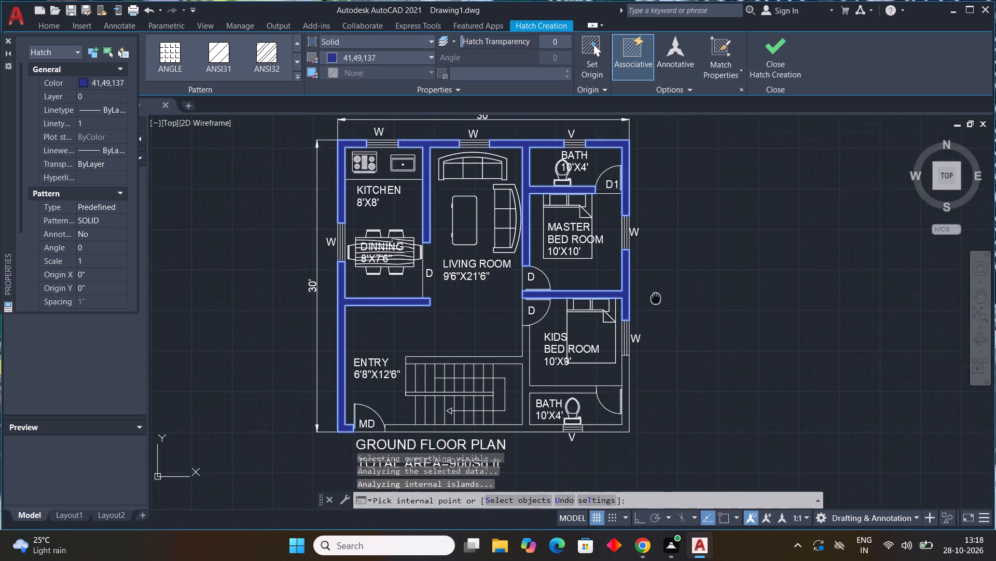
pyautogui.moveTo(656, 293); pyautogui.dragTo(639, 212, button='middle')
pyautogui.scroll(2, 616, 320)
pyautogui.click(595, 304)
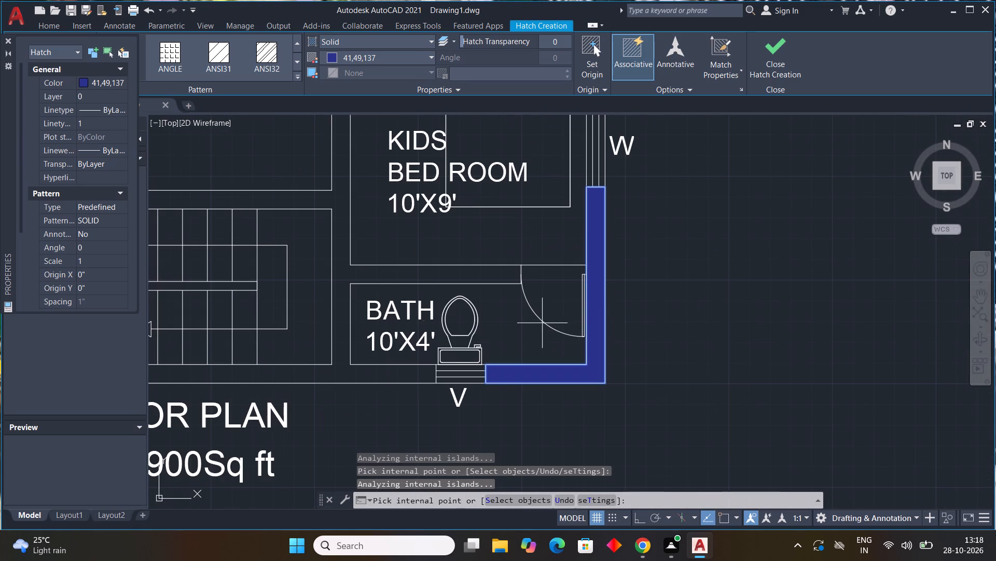
pyautogui.click(337, 278)
pyautogui.scroll(-3, 405, 299)
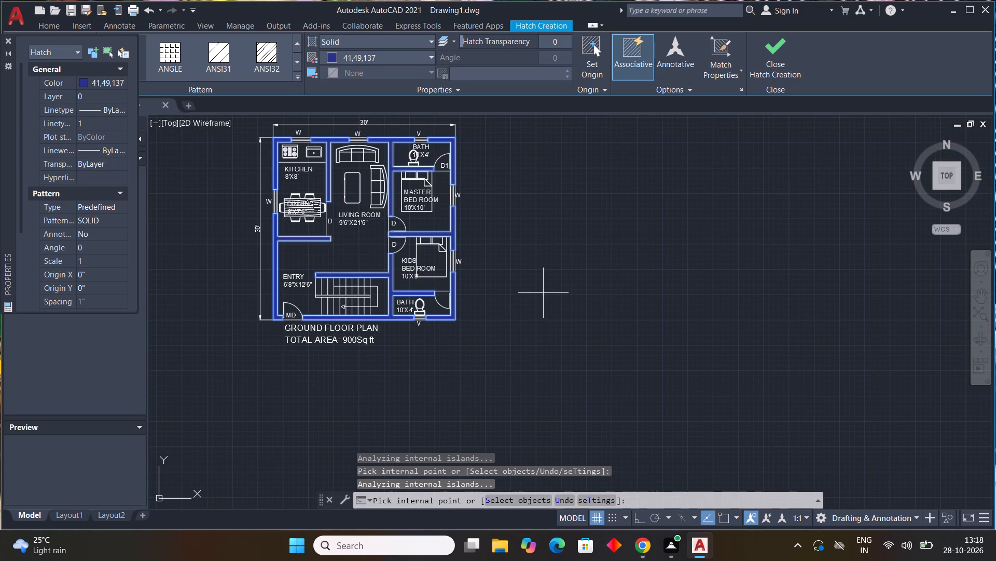
pyautogui.press('Escape')
pyautogui.press('Escape')
pyautogui.press('Escape')
pyautogui.press('Escape')
pyautogui.press('Escape')
pyautogui.press('Escape')
pyautogui.press('Escape')
pyautogui.press('Escape')
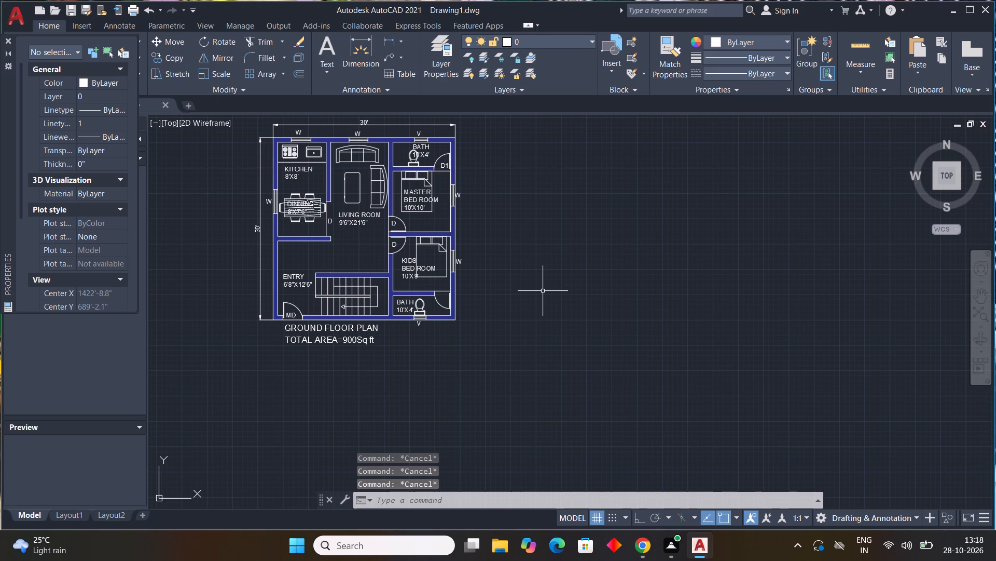
pyautogui.press('Escape')
pyautogui.press('Escape')
pyautogui.press('Escape')
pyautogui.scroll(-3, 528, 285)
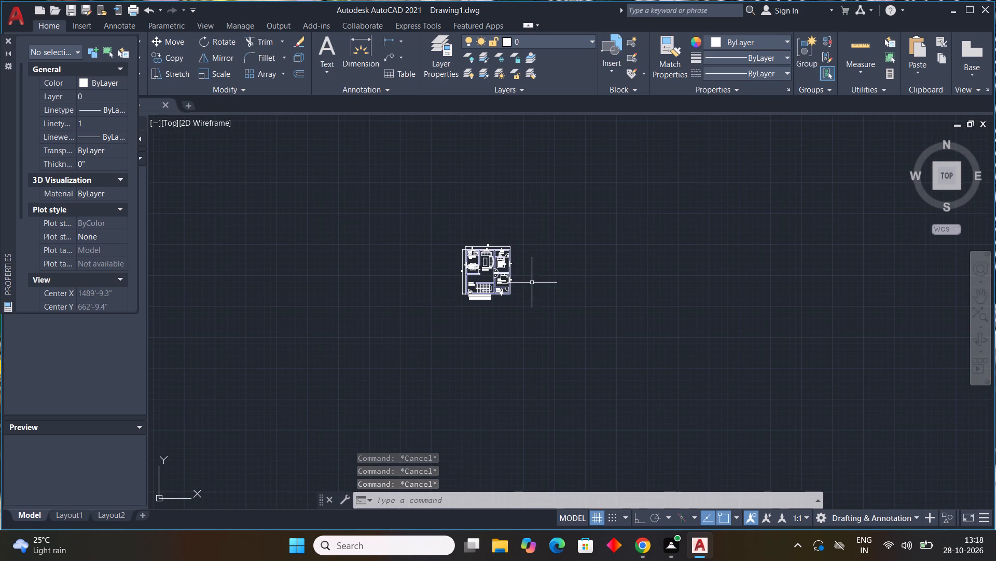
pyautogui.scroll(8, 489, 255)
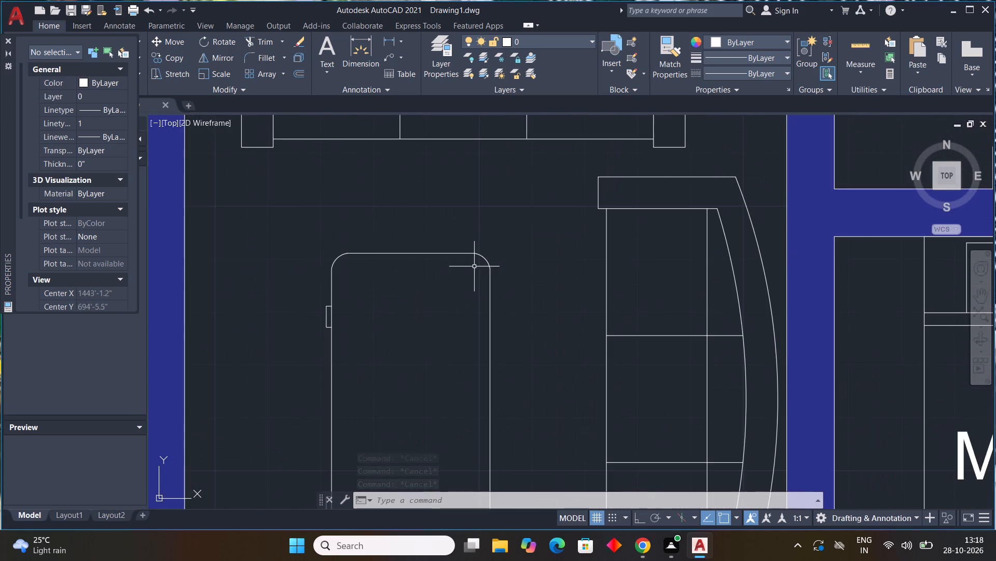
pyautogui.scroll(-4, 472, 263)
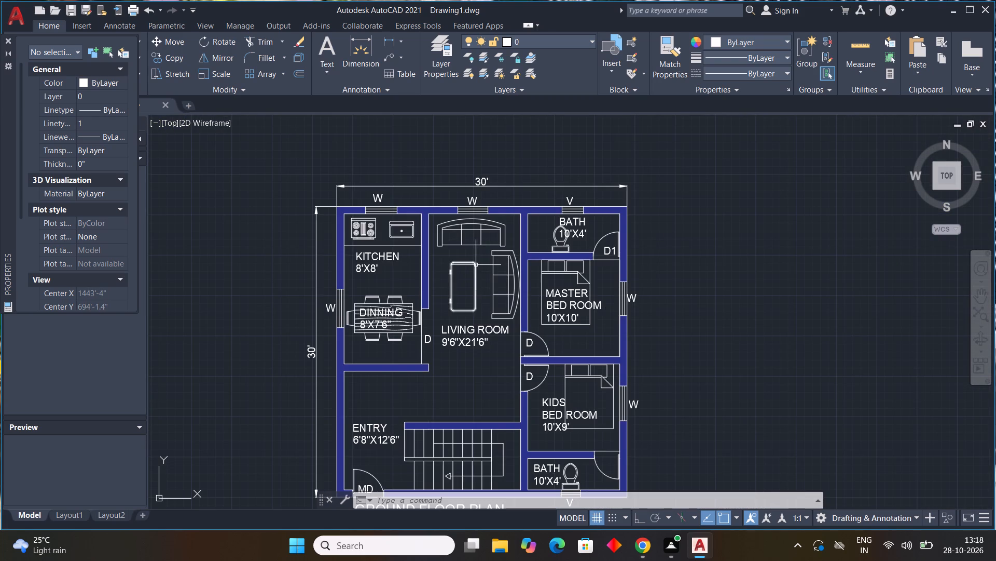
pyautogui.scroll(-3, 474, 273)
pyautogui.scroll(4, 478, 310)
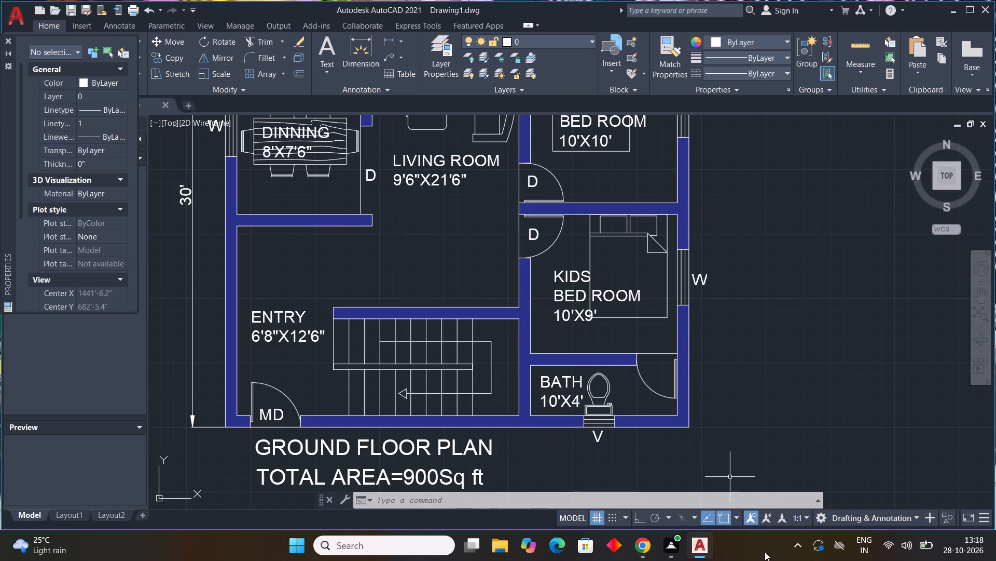
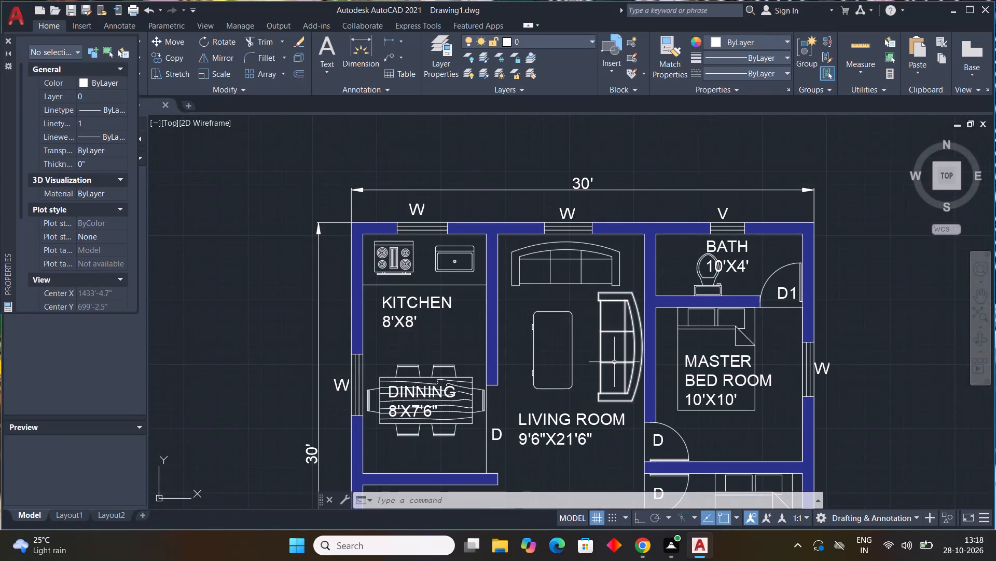
# Draw a closed 30' by 30' square outline with Line beside the ground floor plan, level with its top wall, turning ortho on.
pyautogui.scroll(-2, 574, 359)
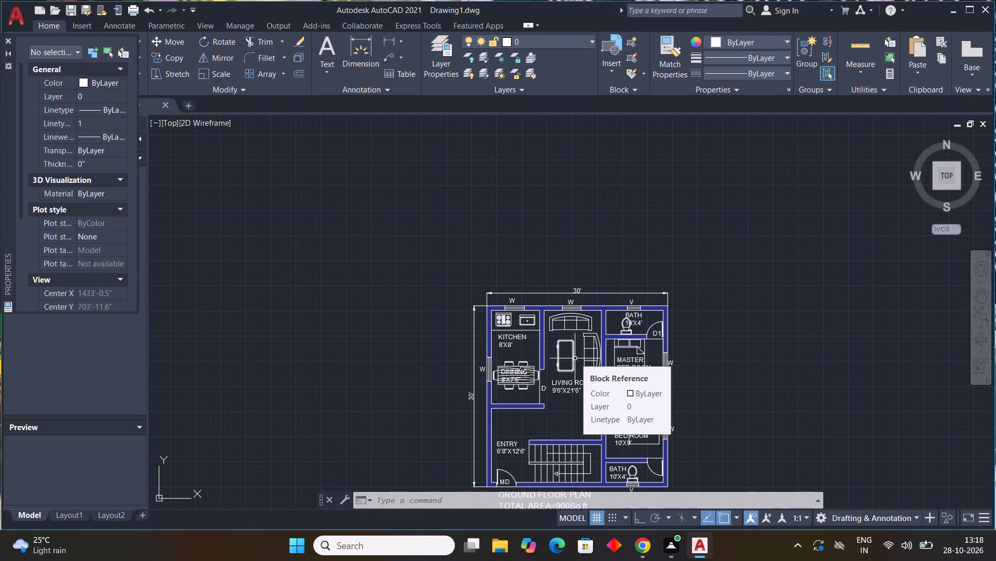
pyautogui.moveTo(783, 373); pyautogui.dragTo(487, 286, button='middle')
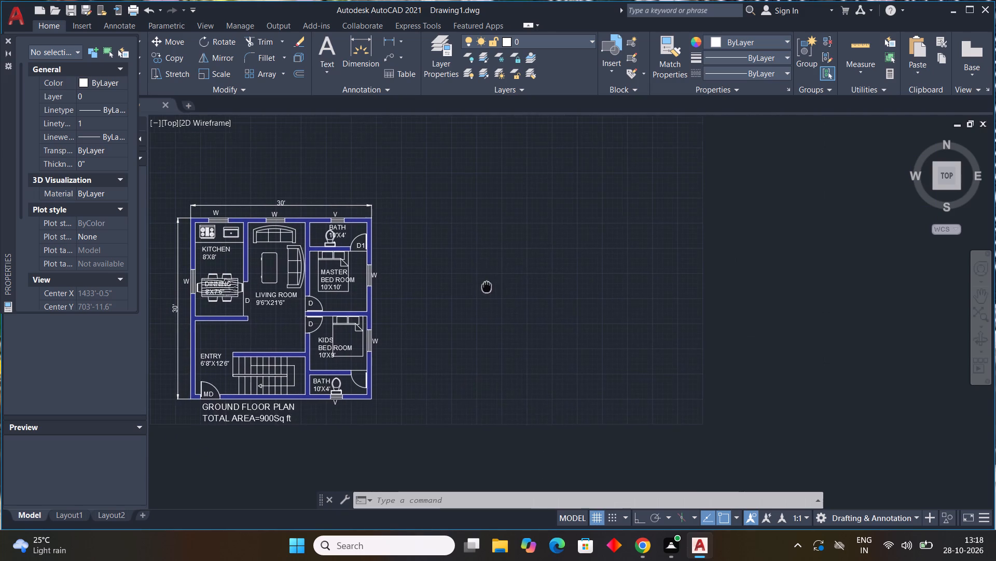
pyautogui.moveTo(487, 286); pyautogui.dragTo(487, 286, button='middle')
pyautogui.middleClick(487, 286)
pyautogui.press('Escape')
pyautogui.press('Escape')
pyautogui.press('Escape')
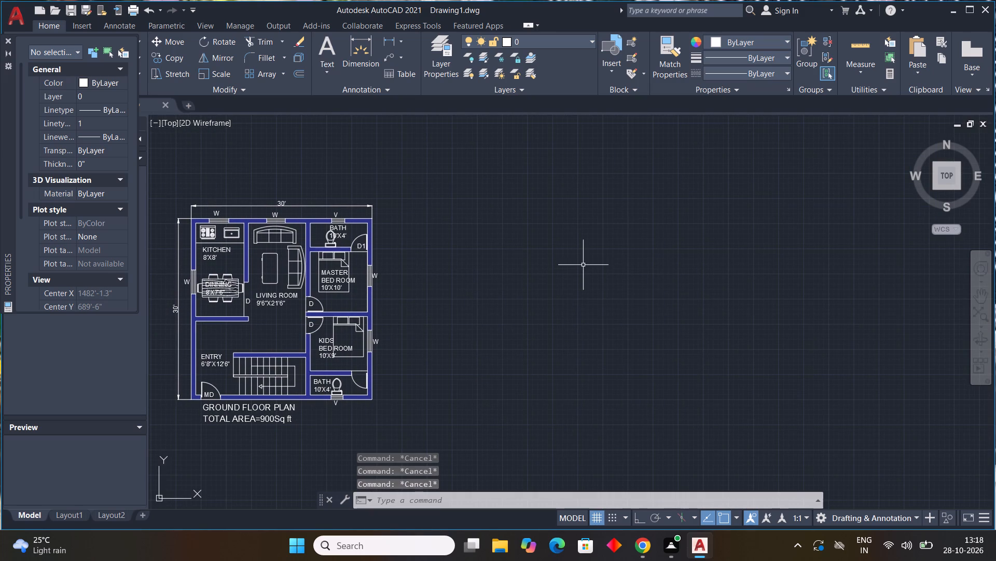
pyautogui.write('l')
pyautogui.press('space')
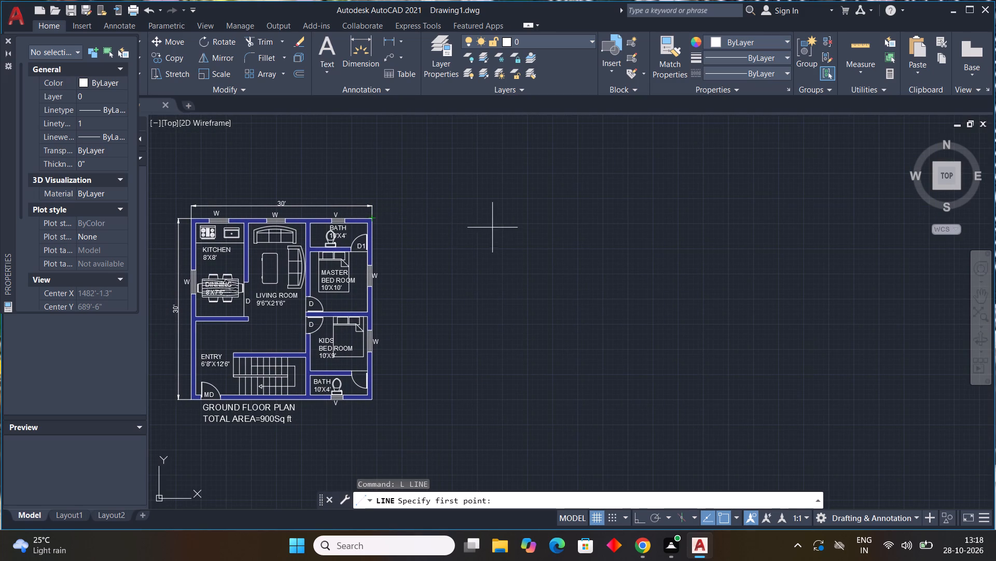
pyautogui.click(444, 216)
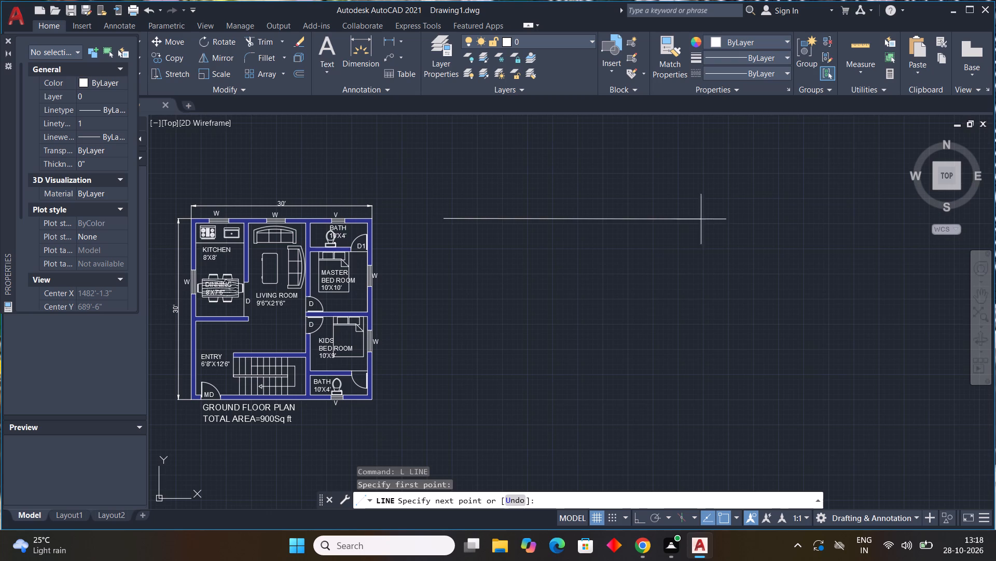
pyautogui.write("30'")
pyautogui.press('Return')
pyautogui.scroll(-2, 642, 367)
pyautogui.moveTo(643, 363); pyautogui.dragTo(616, 276, button='middle')
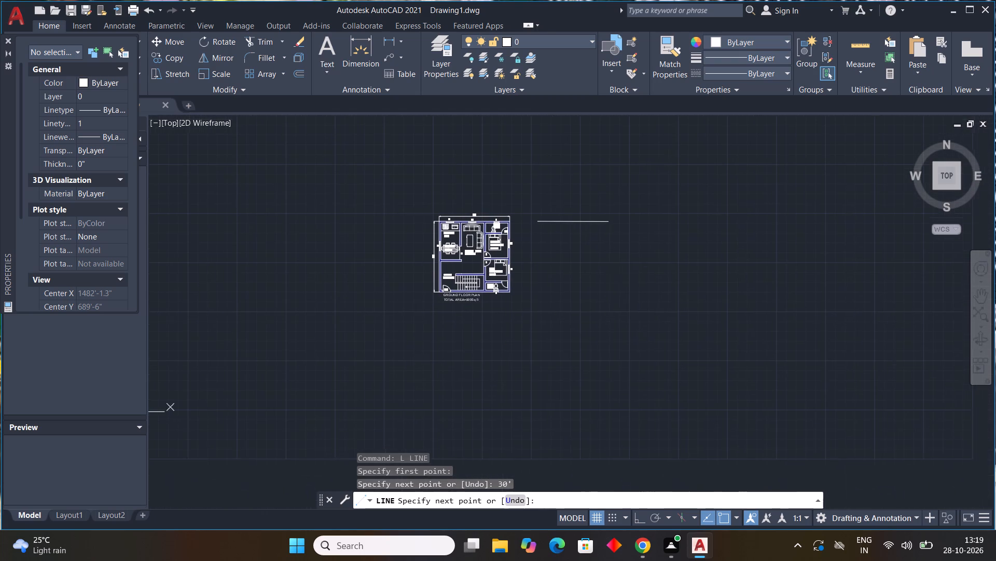
pyautogui.press('F8')
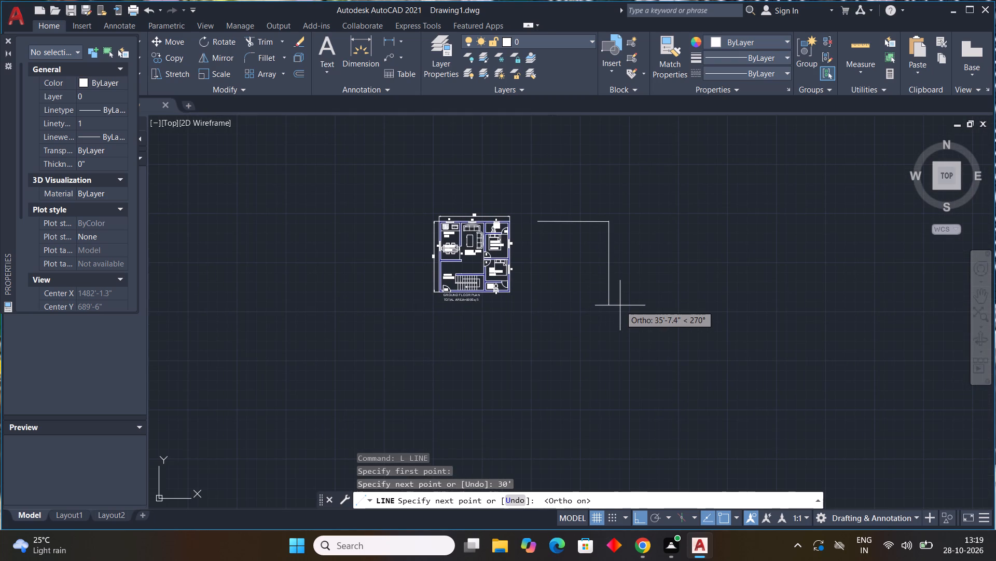
pyautogui.write("30'")
pyautogui.press('Return')
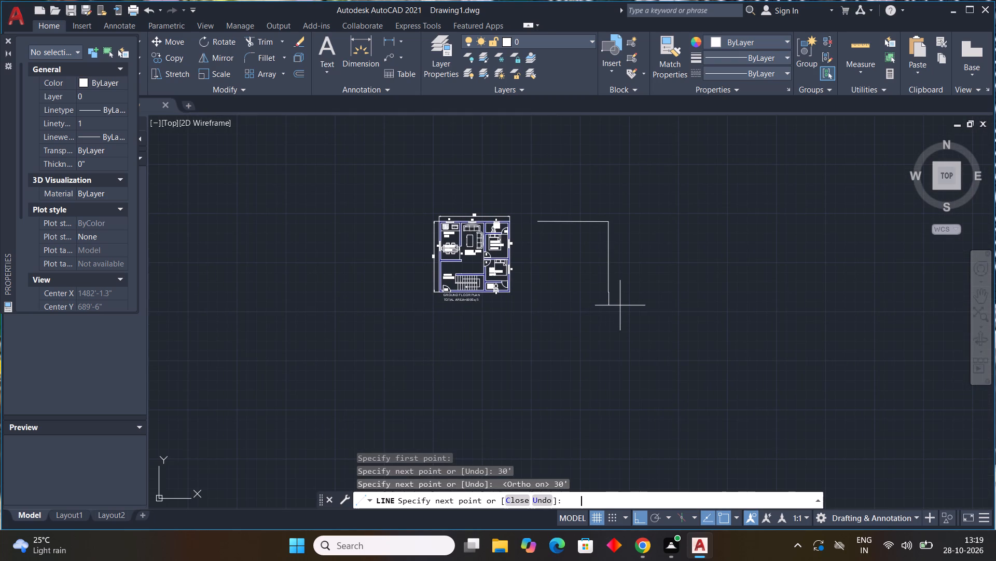
pyautogui.scroll(1, 492, 299)
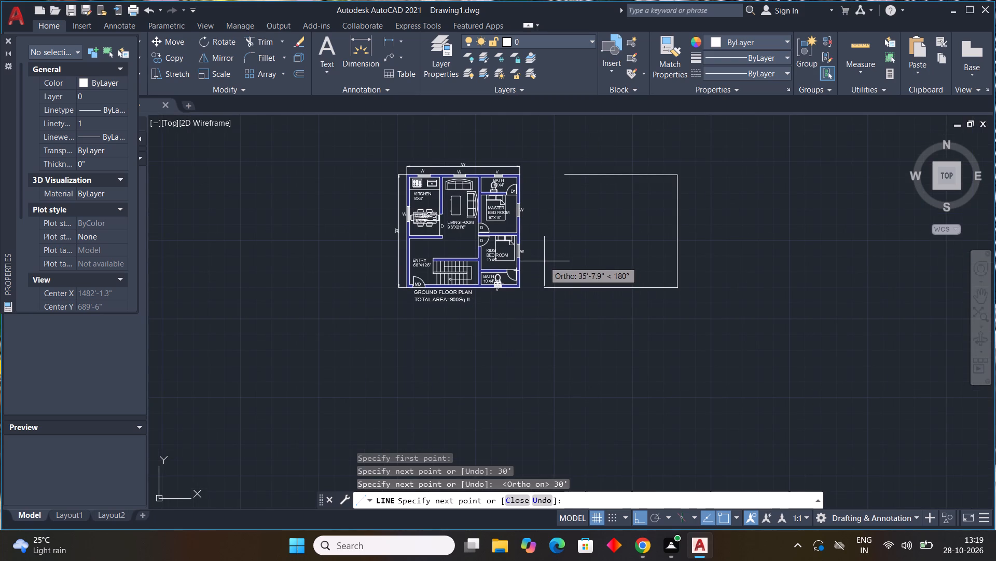
pyautogui.write("30'")
pyautogui.press('Return')
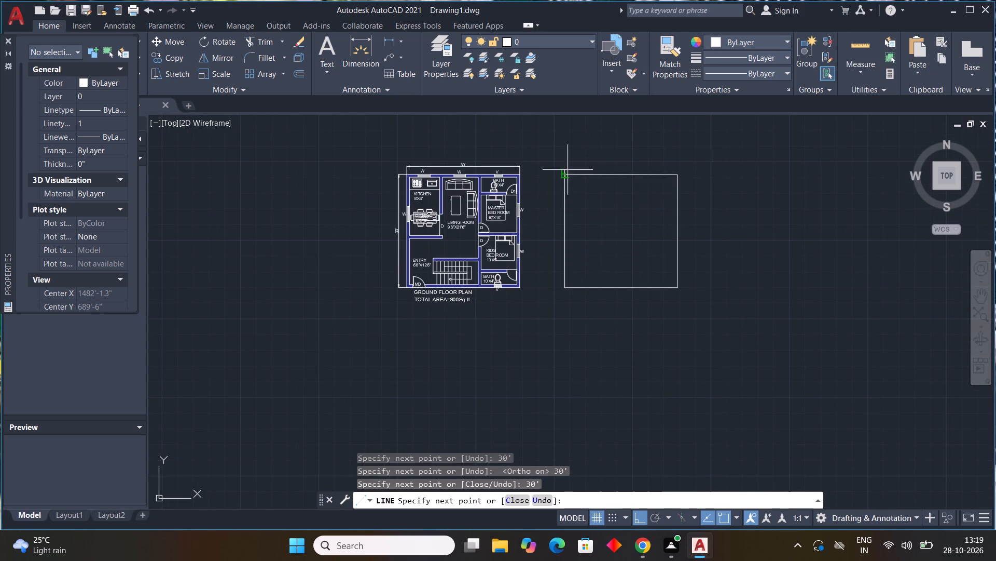
pyautogui.click(565, 176)
pyautogui.press('Escape')
pyautogui.press('Escape')
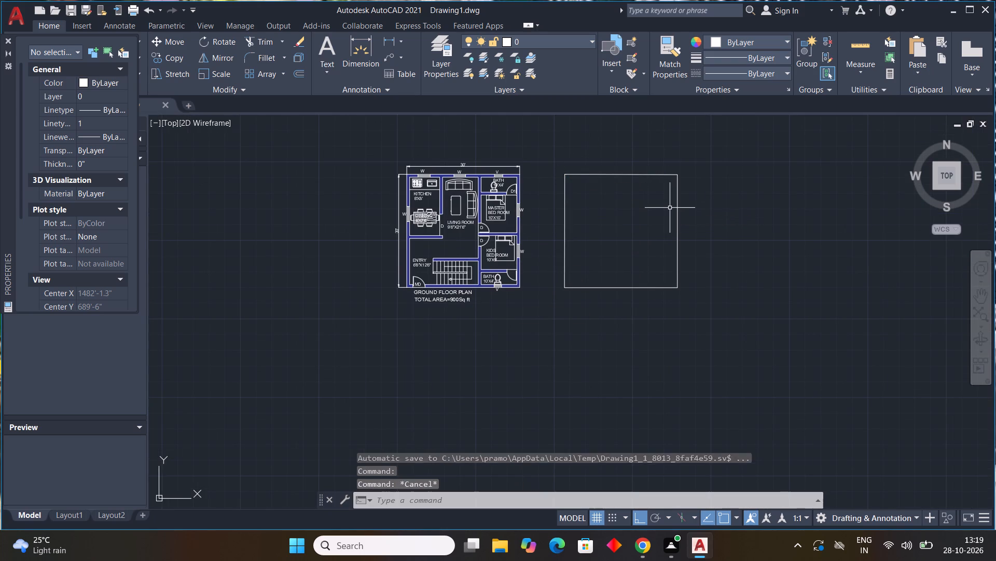
pyautogui.press('Escape')
pyautogui.press('Escape')
pyautogui.press('Escape')
pyautogui.press('Escape')
# Offset the top edge of the new square 9" inward.
pyautogui.write('off 9"')
pyautogui.press('Return')
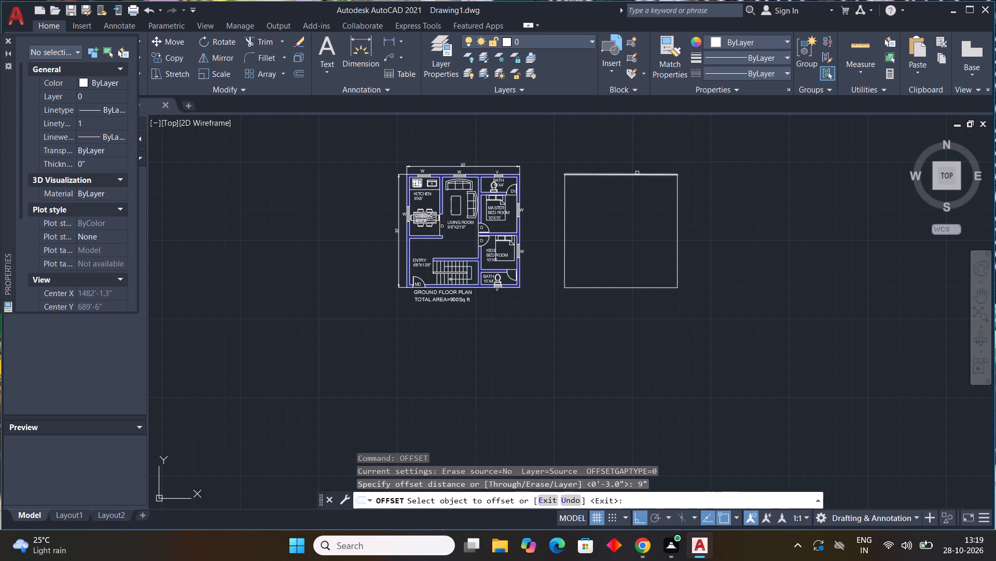
pyautogui.click(637, 173)
pyautogui.click(640, 209)
pyautogui.press('Escape')
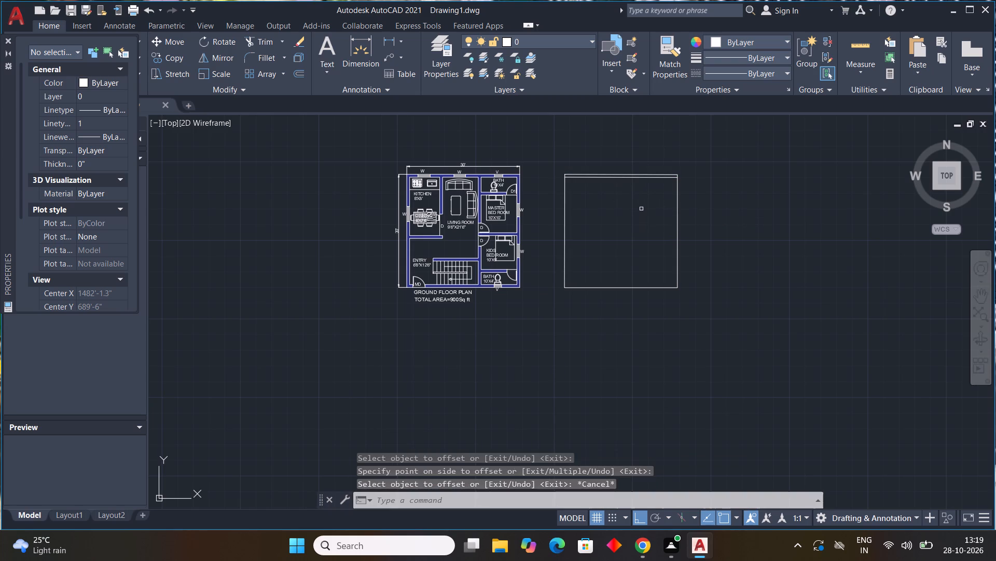
# Save the drawing in Documents as TASK-26.
pyautogui.hotkey('ctrl', 's')
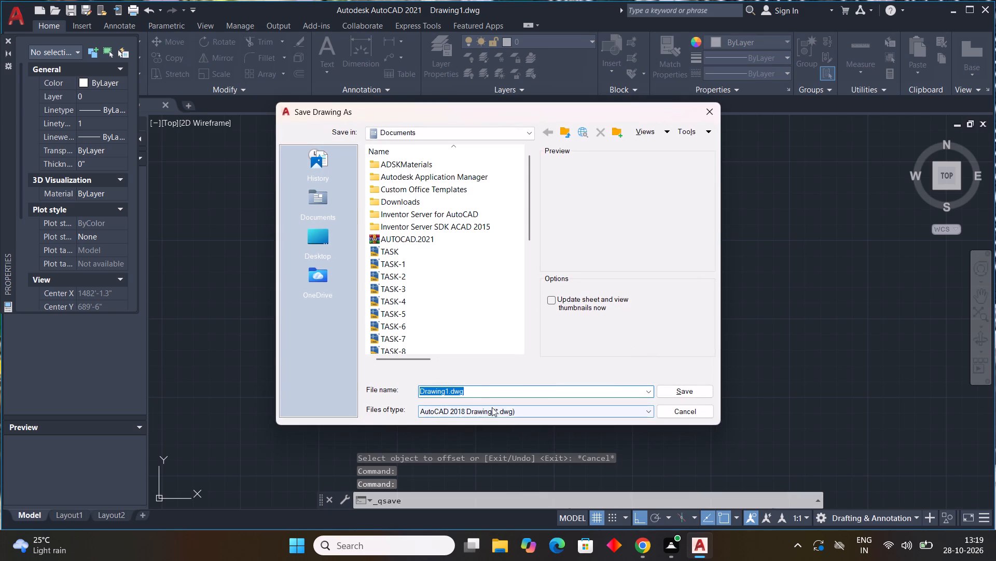
pyautogui.click(476, 384)
pyautogui.moveTo(477, 392); pyautogui.dragTo(22, 371)
pyautogui.write('task')
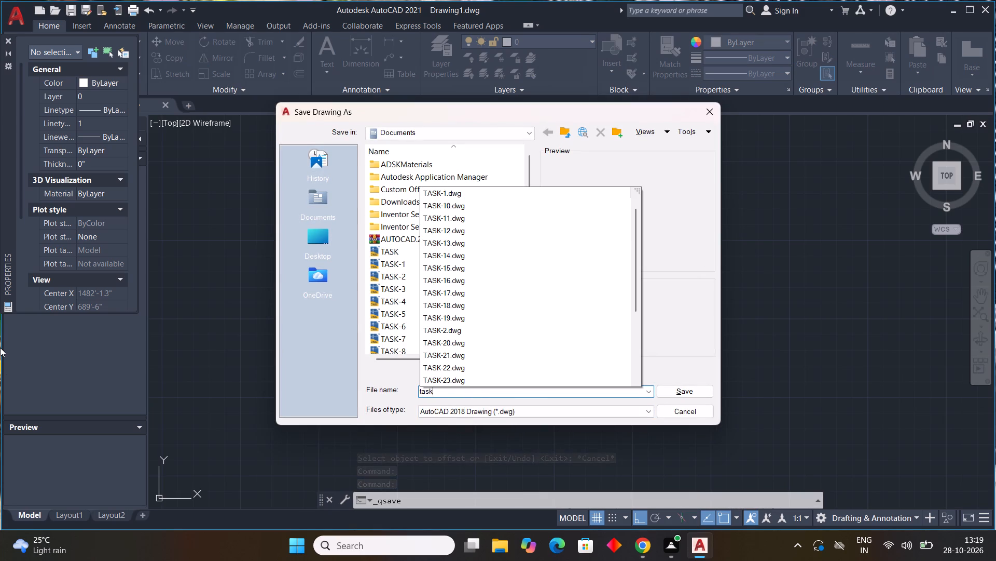
pyautogui.press('-')
pyautogui.scroll(-1, 95, 331)
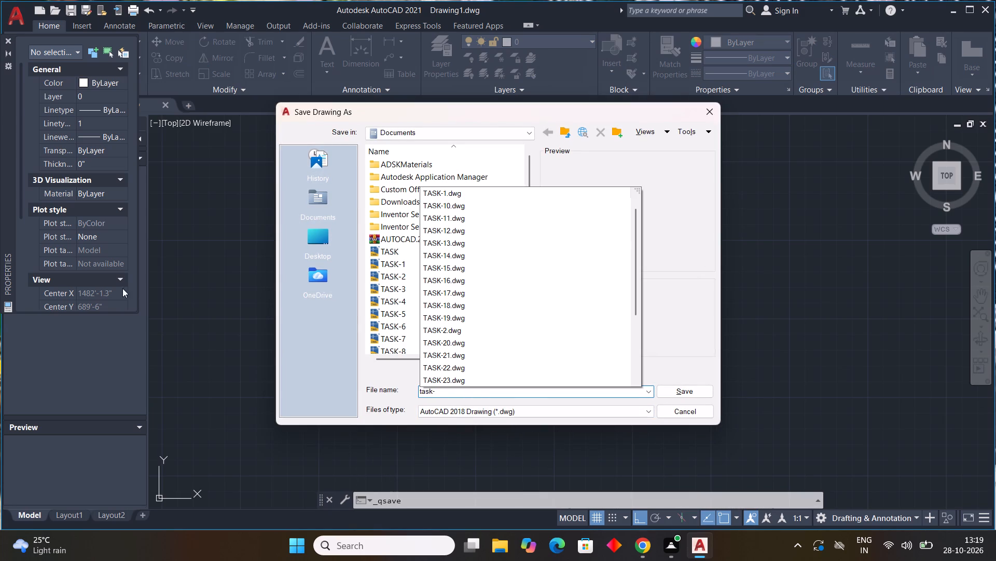
pyautogui.scroll(-4, 403, 288)
pyautogui.scroll(-3, 469, 355)
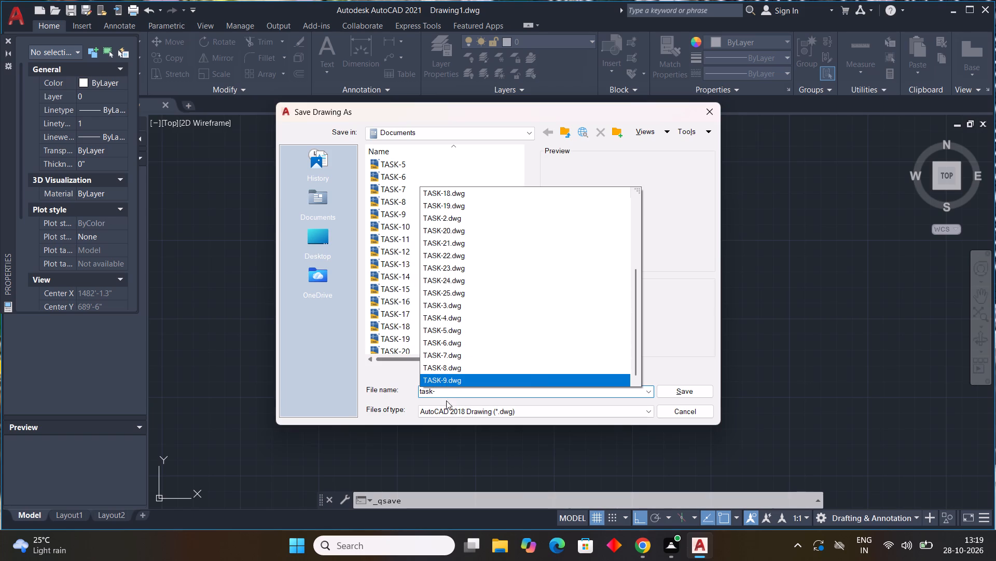
pyautogui.click(461, 395)
pyautogui.moveTo(458, 392); pyautogui.dragTo(290, 393)
pyautogui.press('BackSpace')
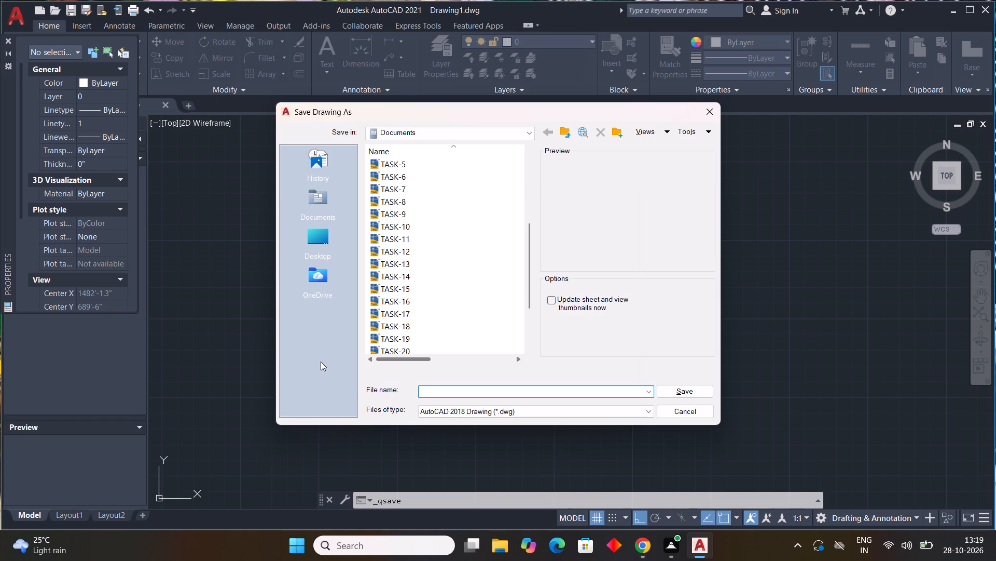
pyautogui.press('k')
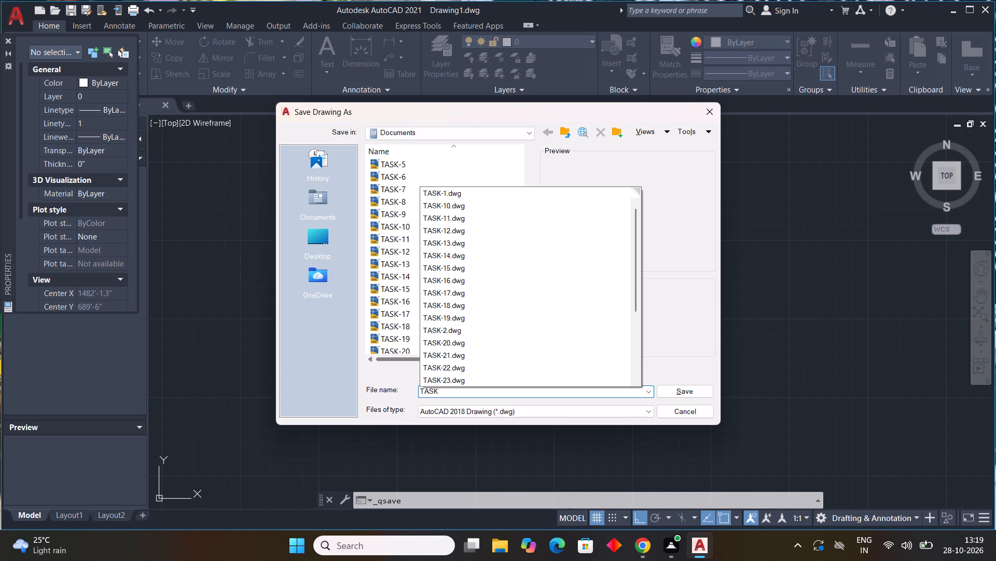
pyautogui.press('-')
pyautogui.scroll(-2, 474, 355)
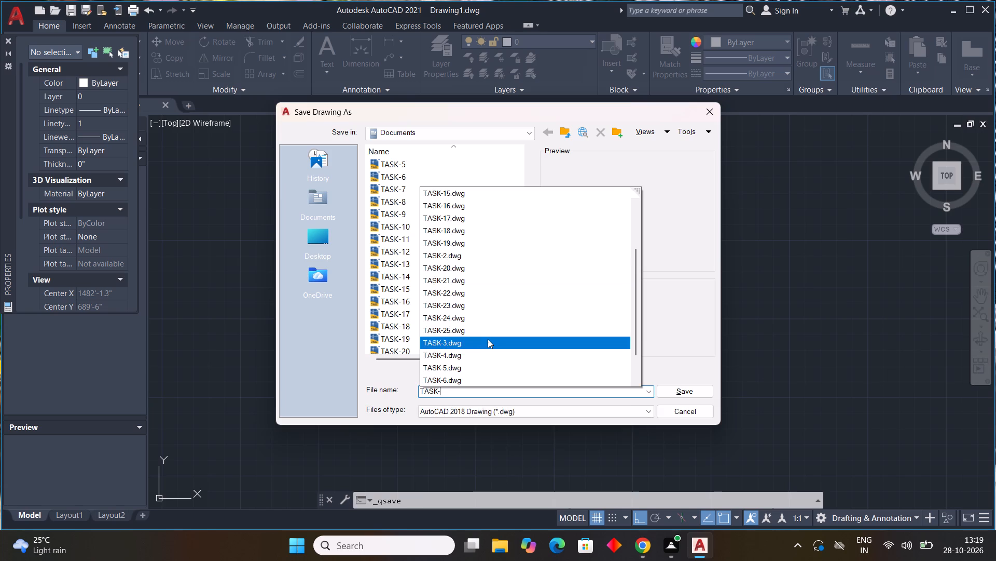
pyautogui.write('26')
pyautogui.click(676, 389)
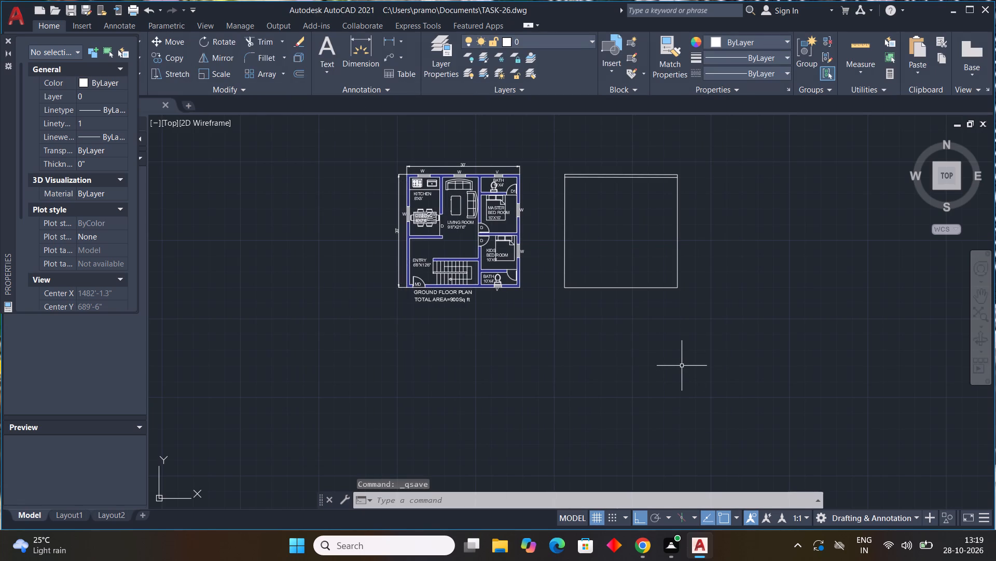
pyautogui.hotkey('ctrl', 's')
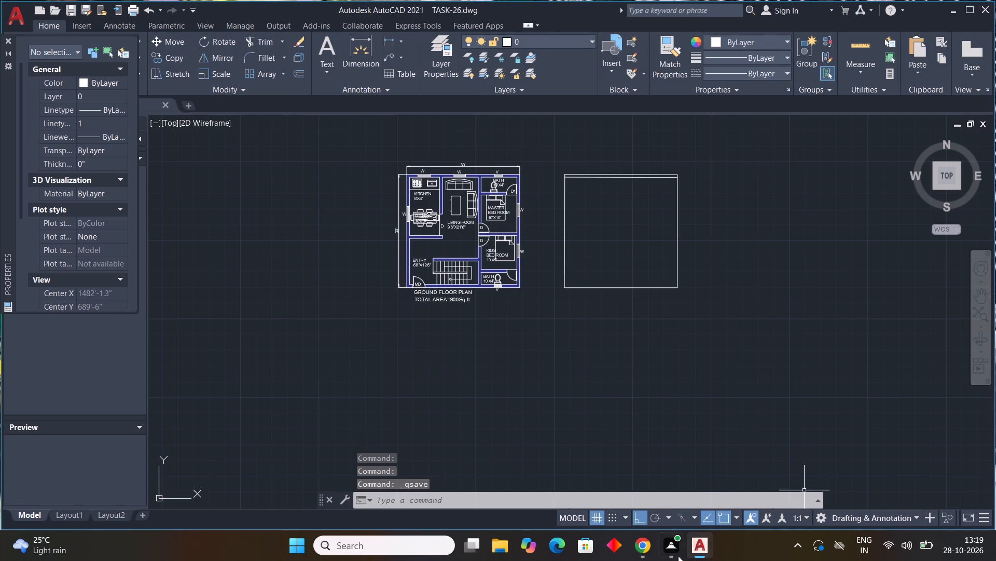
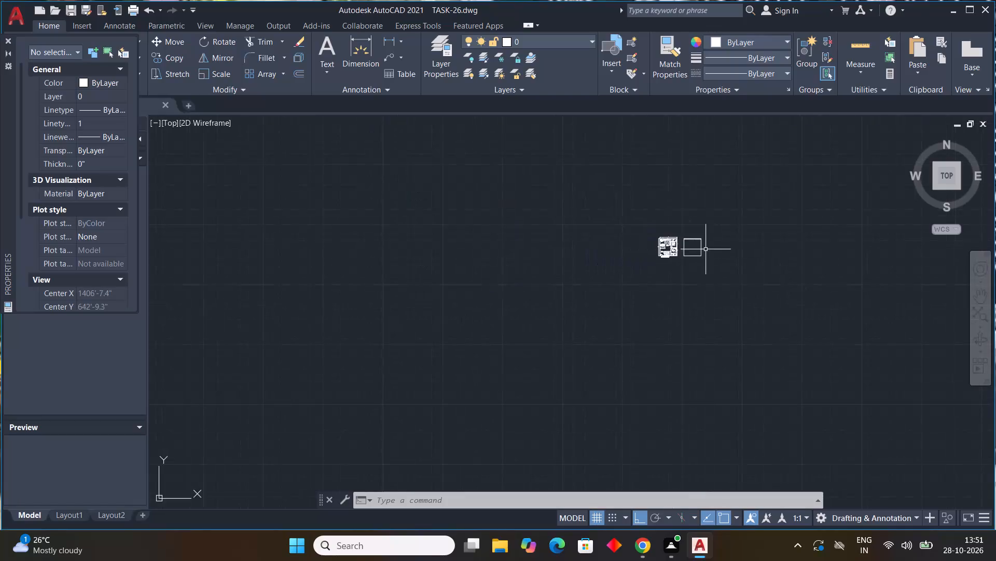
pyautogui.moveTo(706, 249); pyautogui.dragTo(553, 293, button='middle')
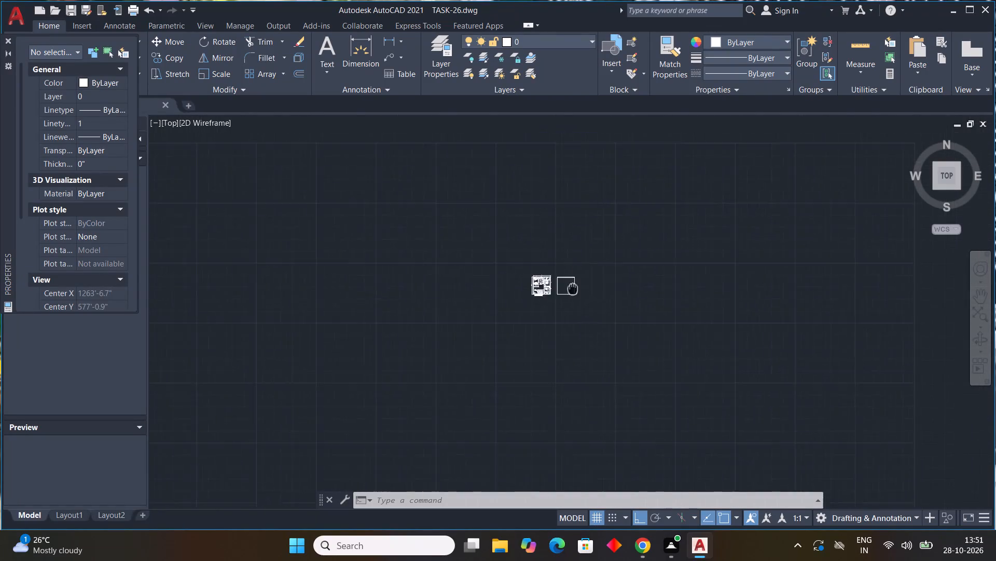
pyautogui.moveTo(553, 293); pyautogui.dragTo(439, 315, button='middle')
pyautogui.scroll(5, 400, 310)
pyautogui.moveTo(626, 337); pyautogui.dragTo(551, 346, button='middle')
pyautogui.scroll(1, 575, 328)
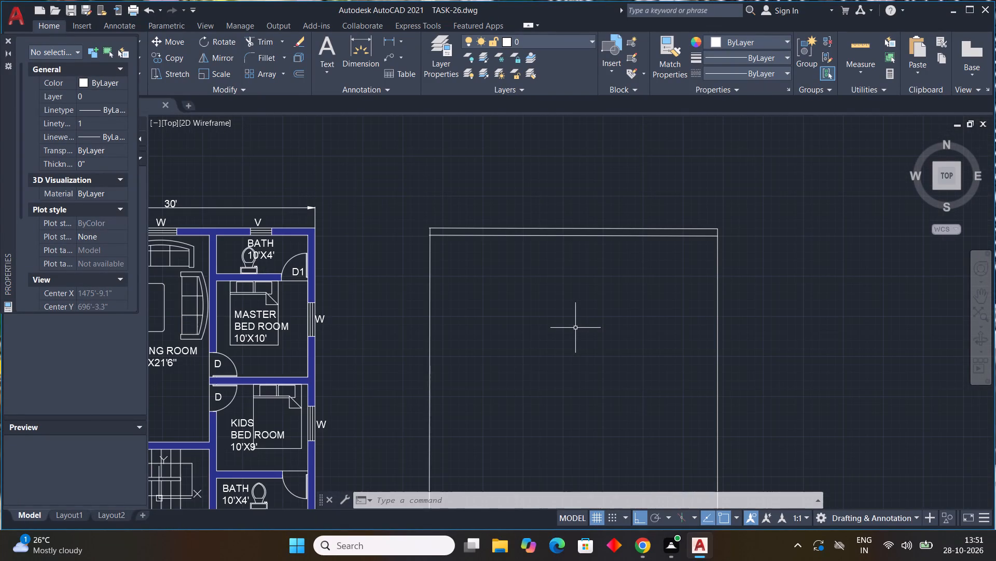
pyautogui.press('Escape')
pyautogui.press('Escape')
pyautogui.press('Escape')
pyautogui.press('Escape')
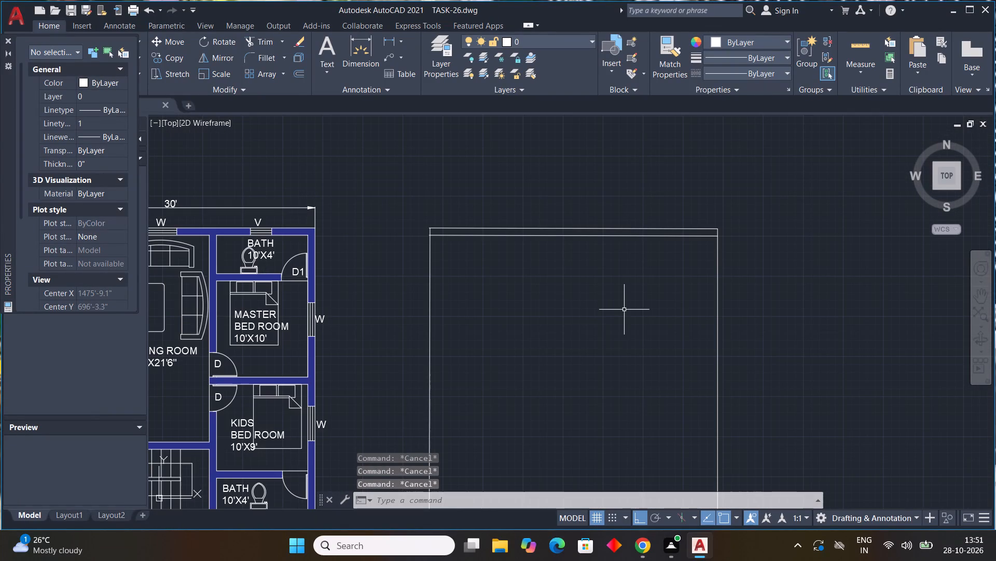
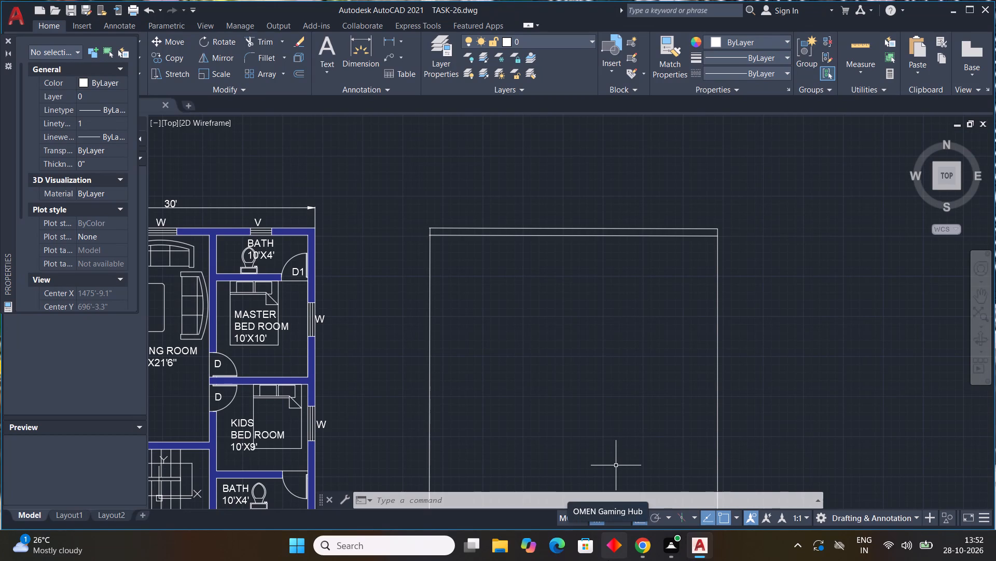
# Offset the right, bottom and left lines of the second plan's outline inward by 9" for the outer walls.
pyautogui.scroll(-3, 522, 285)
pyautogui.moveTo(553, 329); pyautogui.dragTo(518, 282, button='middle')
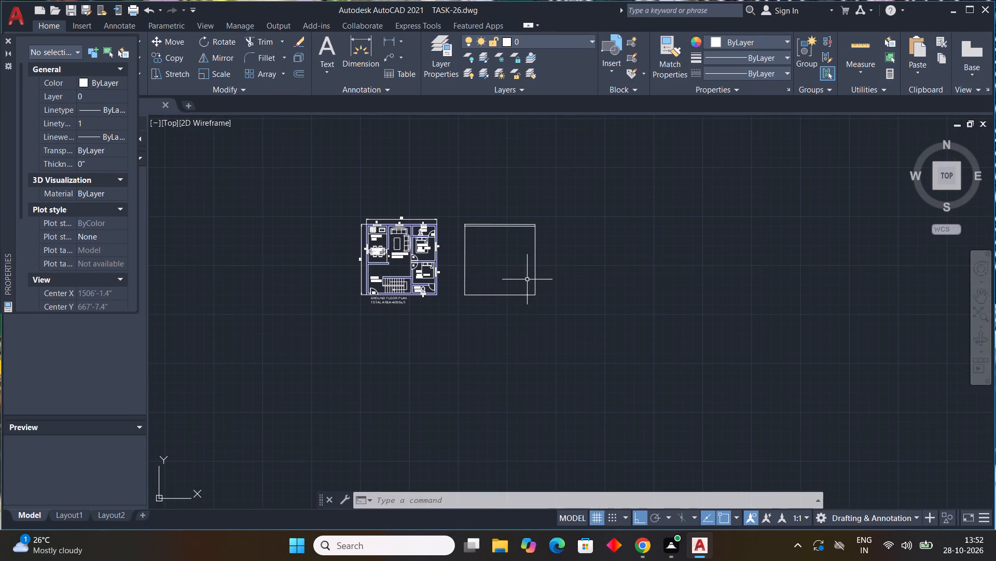
pyautogui.scroll(3, 509, 217)
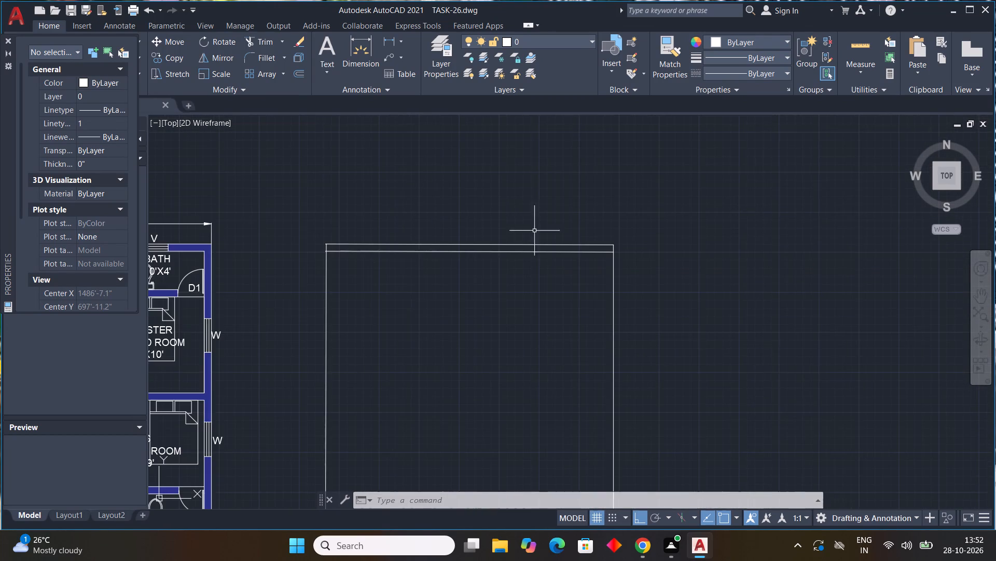
pyautogui.scroll(-2, 551, 242)
pyautogui.moveTo(814, 315); pyautogui.dragTo(746, 248, button='middle')
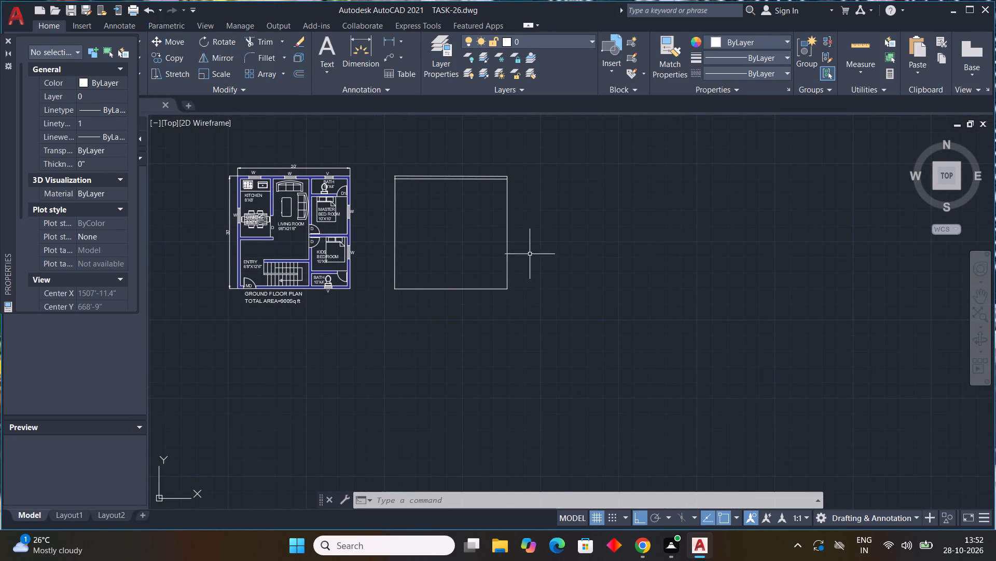
pyautogui.scroll(2, 462, 230)
pyautogui.moveTo(462, 230); pyautogui.dragTo(473, 285, button='middle')
pyautogui.scroll(-1, 462, 233)
pyautogui.press('Escape')
pyautogui.press('Escape')
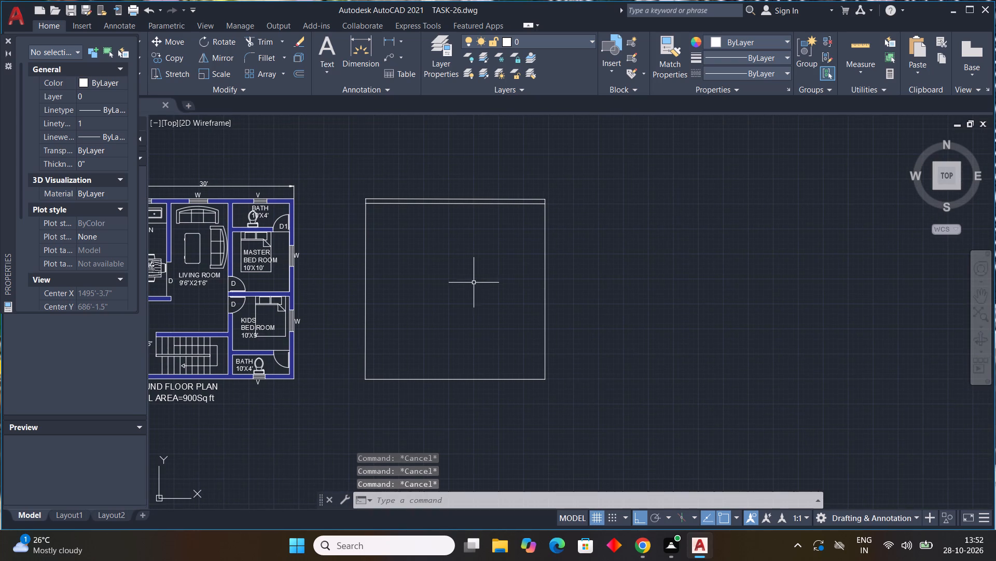
pyautogui.press('Escape')
pyautogui.press('Escape')
pyautogui.press('Escape')
pyautogui.press('o')
pyautogui.write('FF')
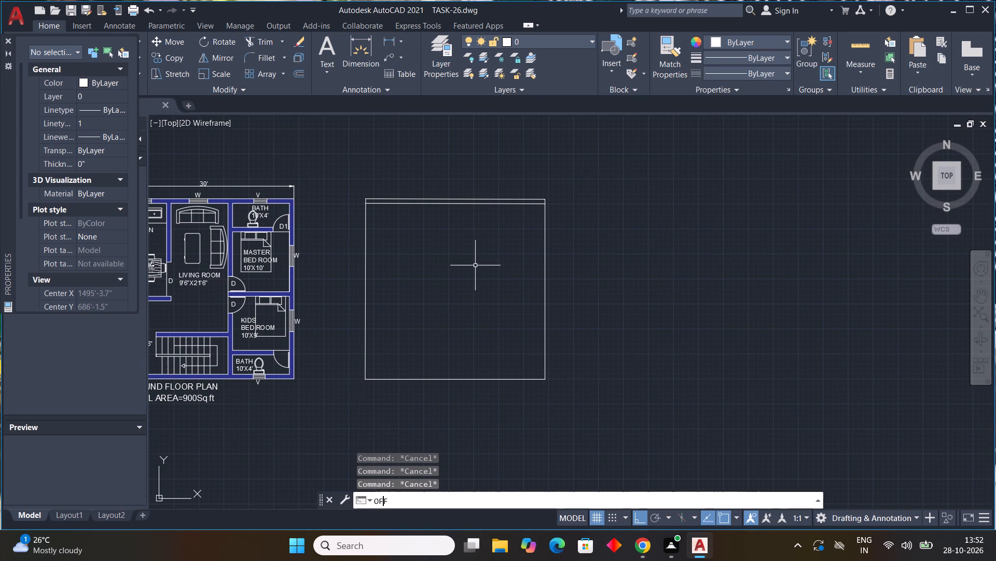
pyautogui.press('space')
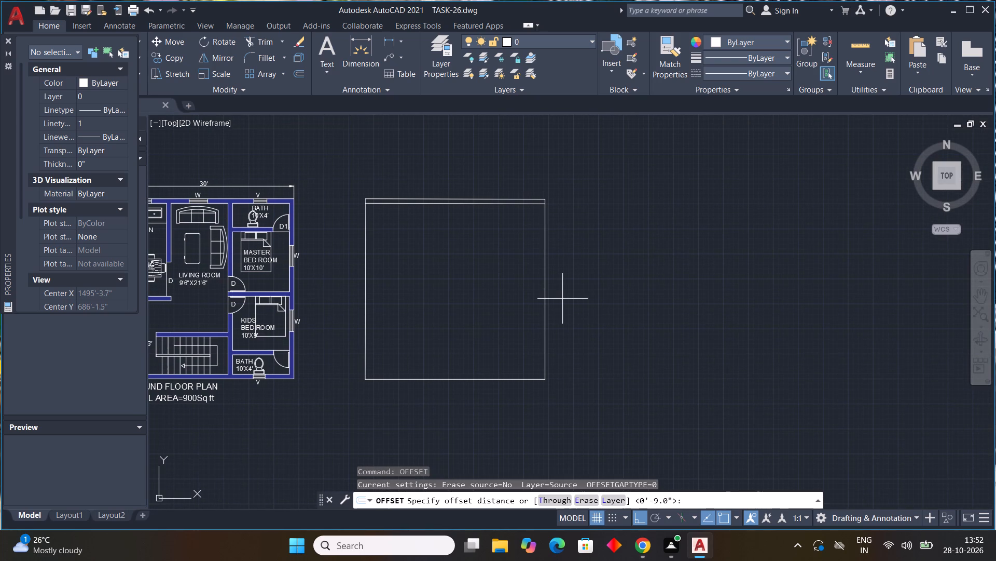
pyautogui.write('9"')
pyautogui.press('Return')
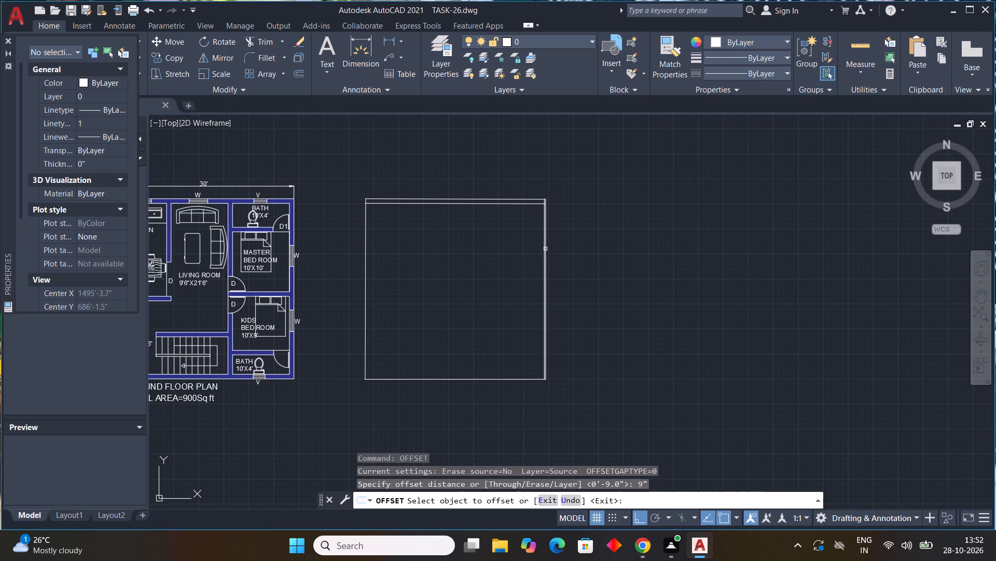
pyautogui.moveTo(546, 249); pyautogui.dragTo(527, 241)
pyautogui.click(349, 224)
pyautogui.moveTo(461, 379); pyautogui.dragTo(463, 371)
pyautogui.click(460, 309)
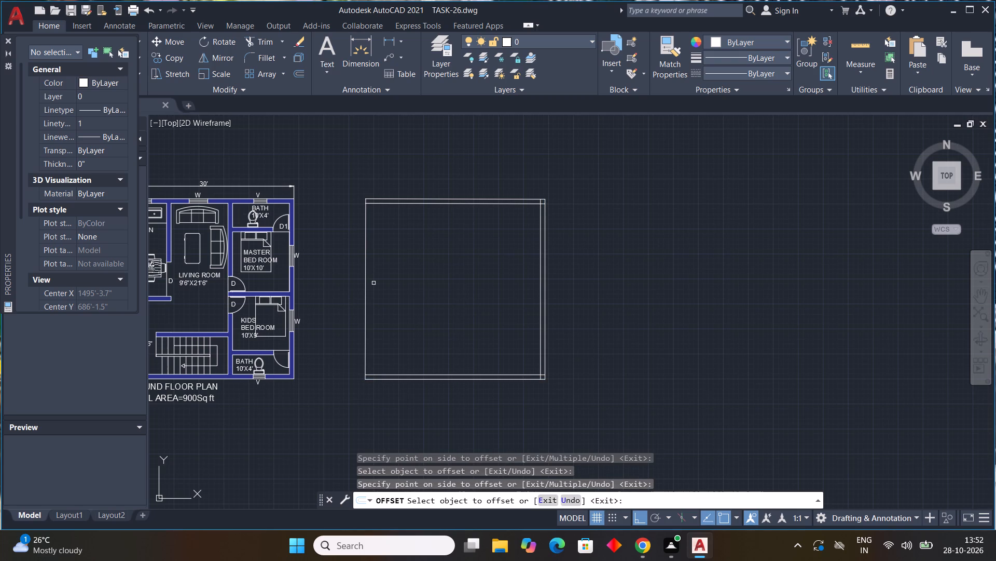
pyautogui.moveTo(366, 279); pyautogui.dragTo(400, 289)
pyautogui.click(454, 293)
pyautogui.press('Escape')
pyautogui.press('Escape')
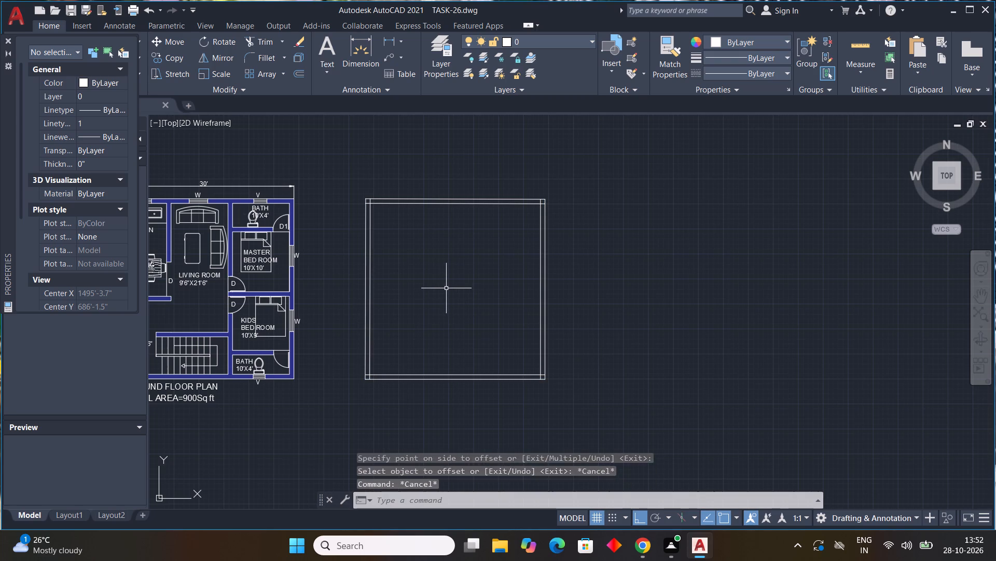
pyautogui.press('Escape')
pyautogui.press('Escape')
pyautogui.press('Escape')
pyautogui.press('Escape')
pyautogui.press('Escape')
pyautogui.press('Escape')
pyautogui.press('Escape')
pyautogui.press('Escape')
pyautogui.press('Escape')
pyautogui.press('Escape')
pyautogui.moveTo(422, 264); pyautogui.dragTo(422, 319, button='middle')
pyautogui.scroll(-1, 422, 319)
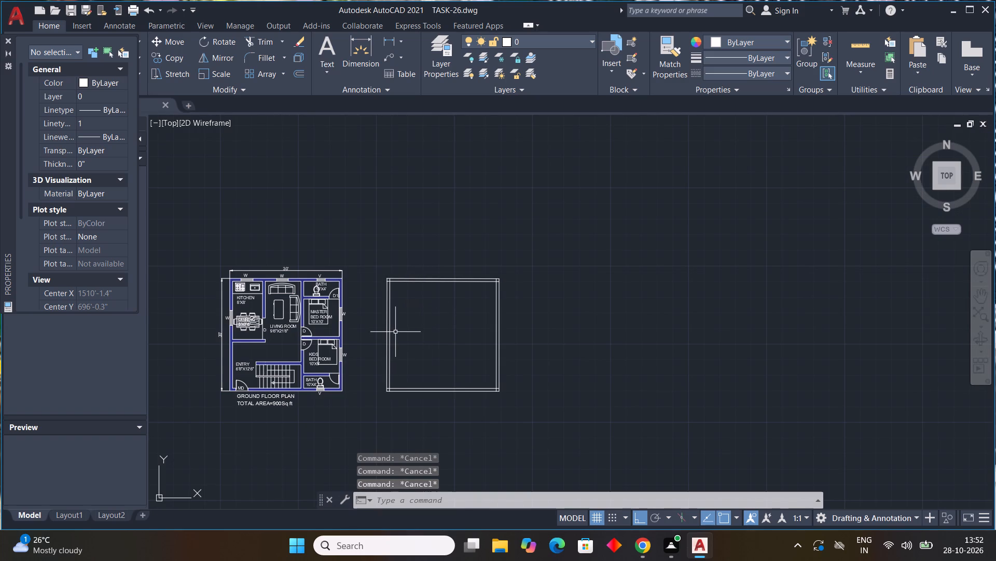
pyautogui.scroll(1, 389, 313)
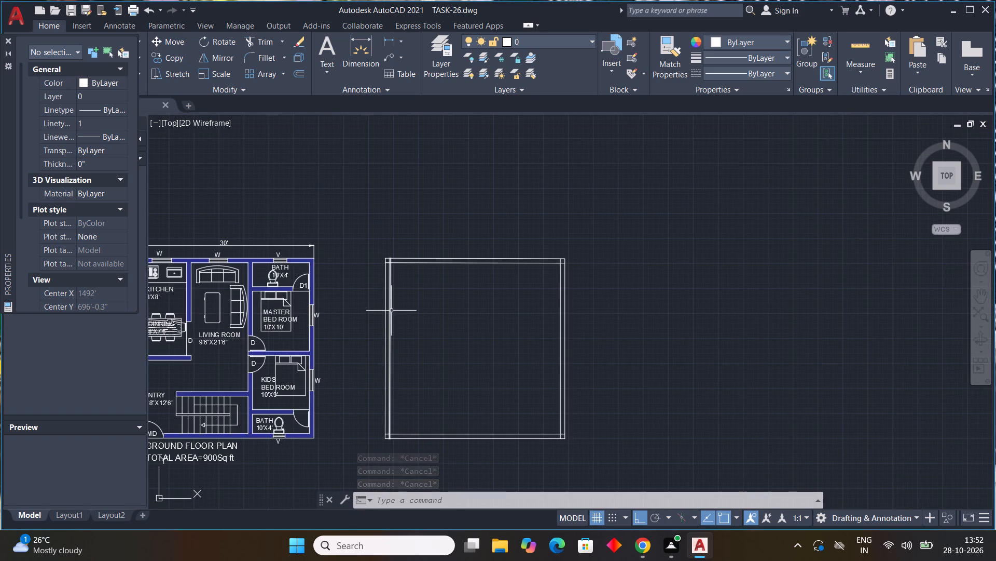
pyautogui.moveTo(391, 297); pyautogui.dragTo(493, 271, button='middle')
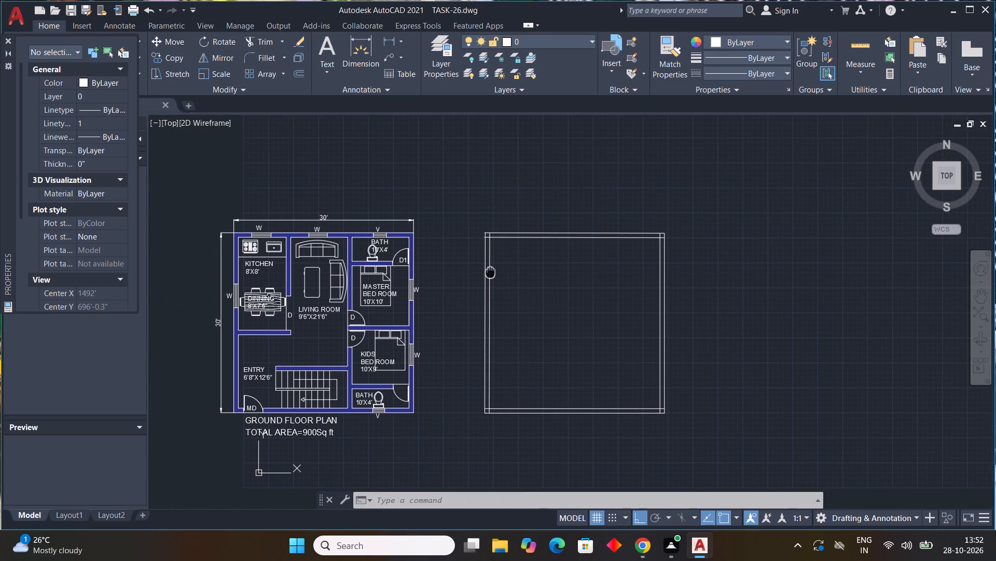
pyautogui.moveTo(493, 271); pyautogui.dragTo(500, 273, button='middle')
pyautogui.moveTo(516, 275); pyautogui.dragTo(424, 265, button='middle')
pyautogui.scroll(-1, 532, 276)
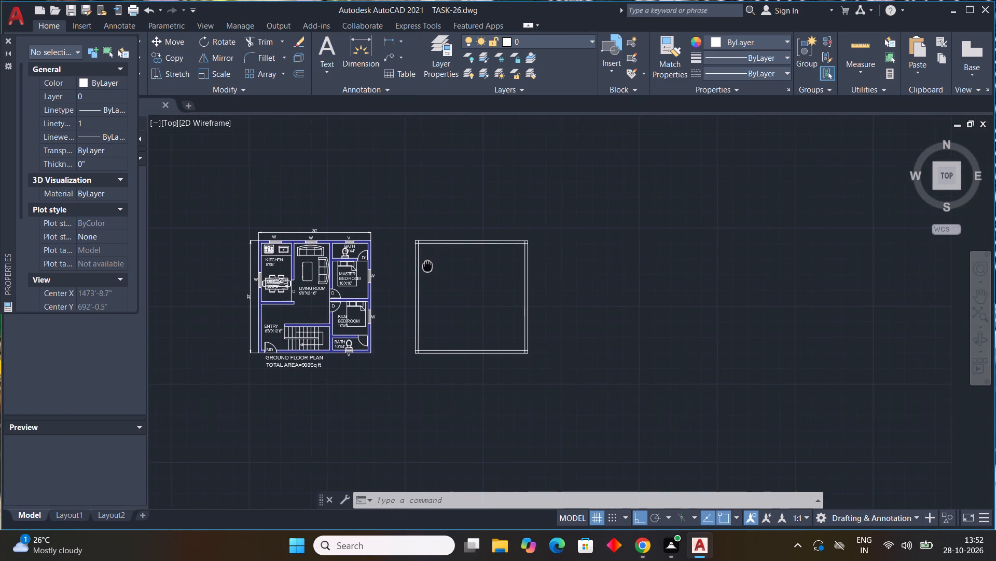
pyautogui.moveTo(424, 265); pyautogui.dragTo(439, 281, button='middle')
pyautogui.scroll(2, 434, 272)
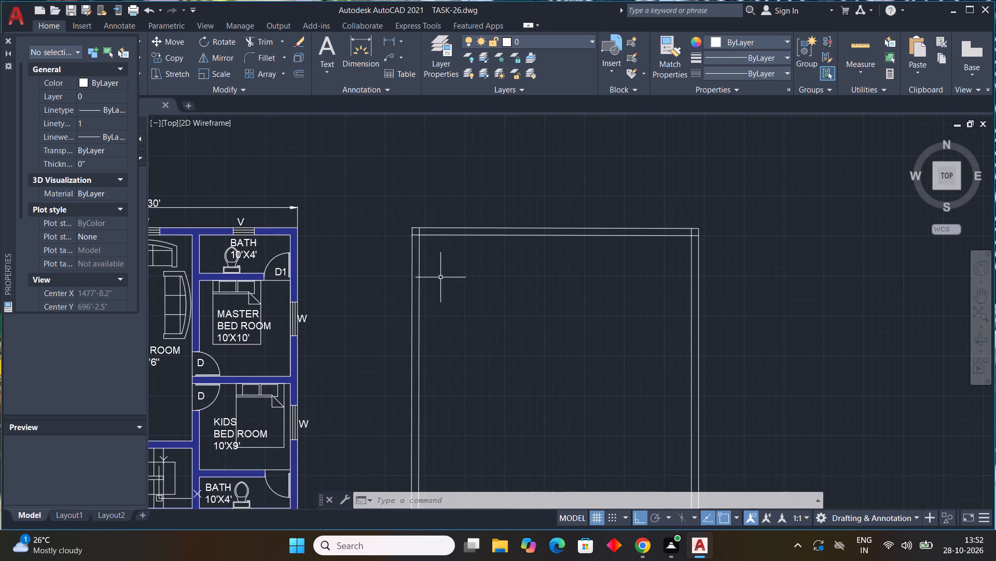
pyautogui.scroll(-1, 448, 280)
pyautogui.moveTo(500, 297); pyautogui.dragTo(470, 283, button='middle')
# Trim the overlapping wall line ends at the two upper corners of the second plan's outer walls.
pyautogui.write('TR')
pyautogui.press('space')
pyautogui.scroll(4, 402, 241)
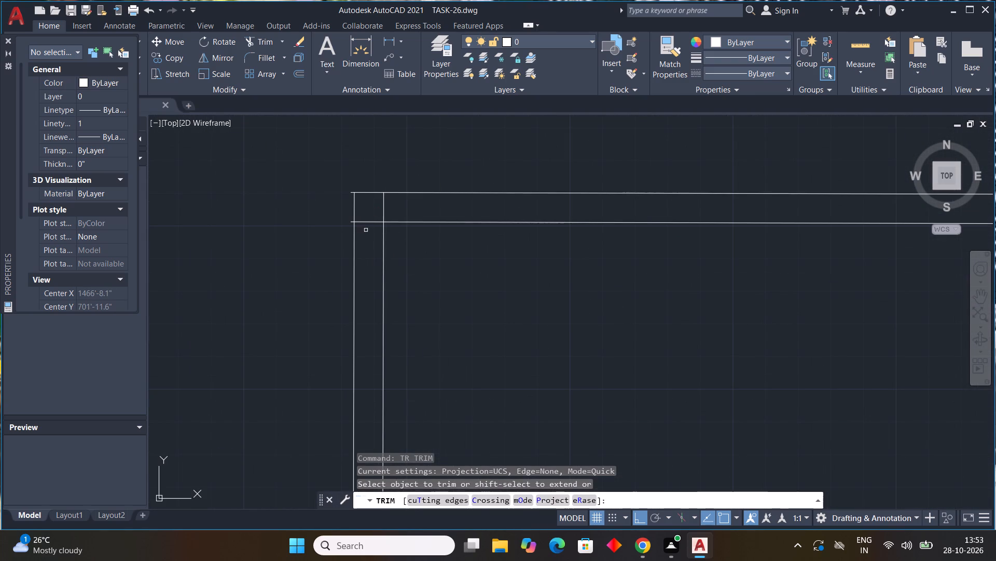
pyautogui.moveTo(366, 231); pyautogui.dragTo(404, 206)
pyautogui.moveTo(350, 222); pyautogui.dragTo(352, 190)
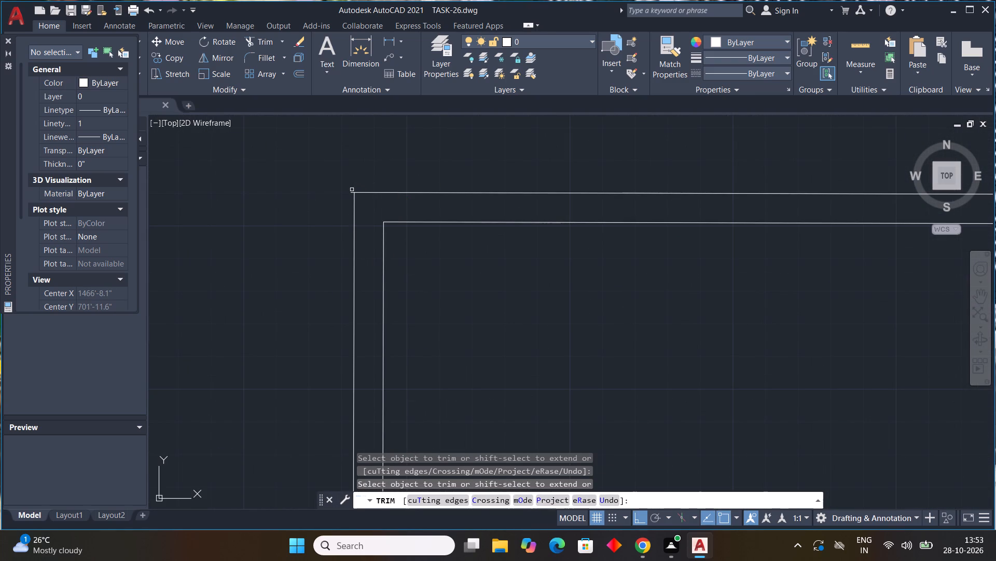
pyautogui.moveTo(352, 190); pyautogui.dragTo(352, 193)
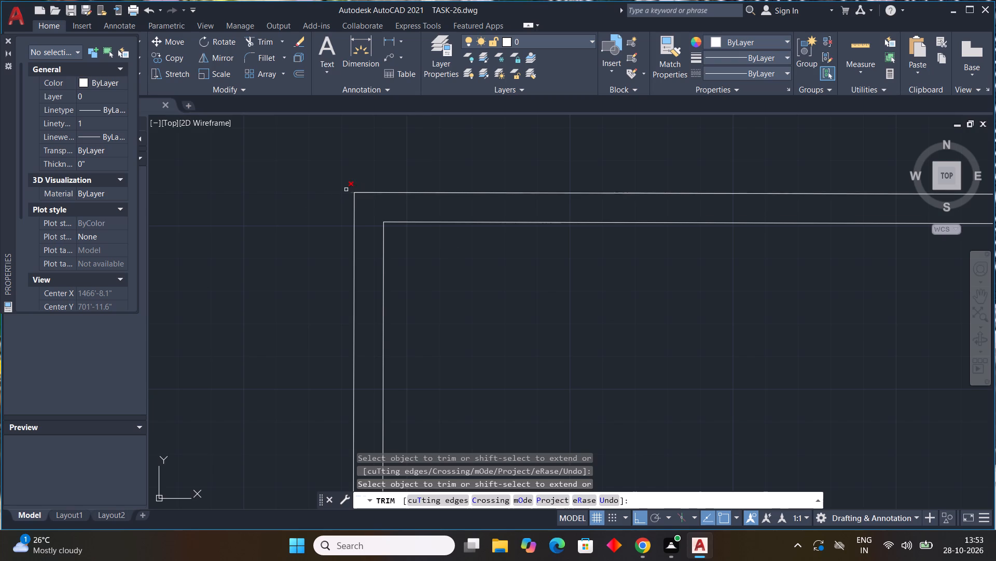
pyautogui.click(349, 191)
pyautogui.scroll(-4, 426, 323)
pyautogui.moveTo(548, 346); pyautogui.dragTo(459, 274, button='middle')
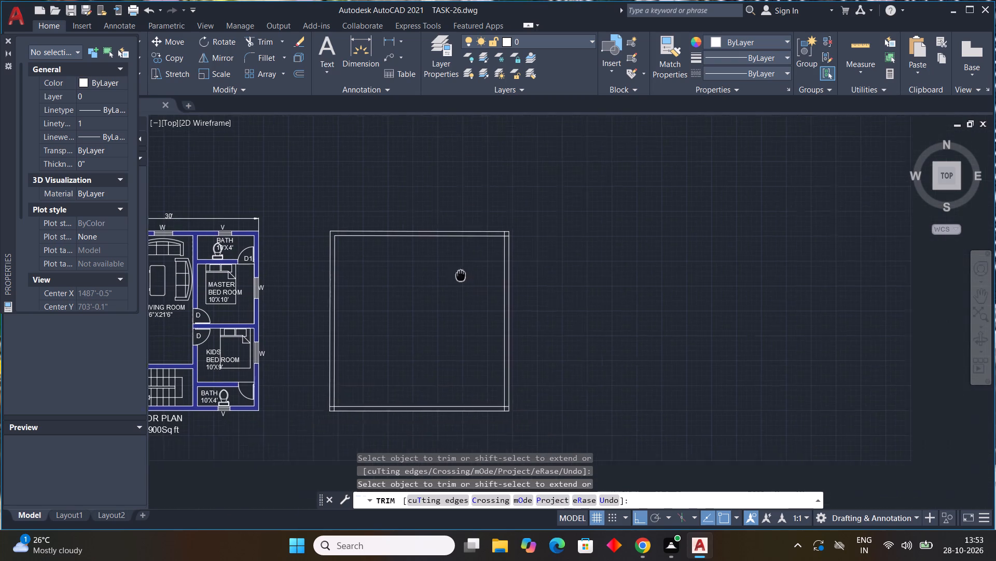
pyautogui.moveTo(459, 274); pyautogui.dragTo(438, 263, button='middle')
pyautogui.scroll(4, 491, 225)
pyautogui.moveTo(486, 225); pyautogui.dragTo(608, 333, button='middle')
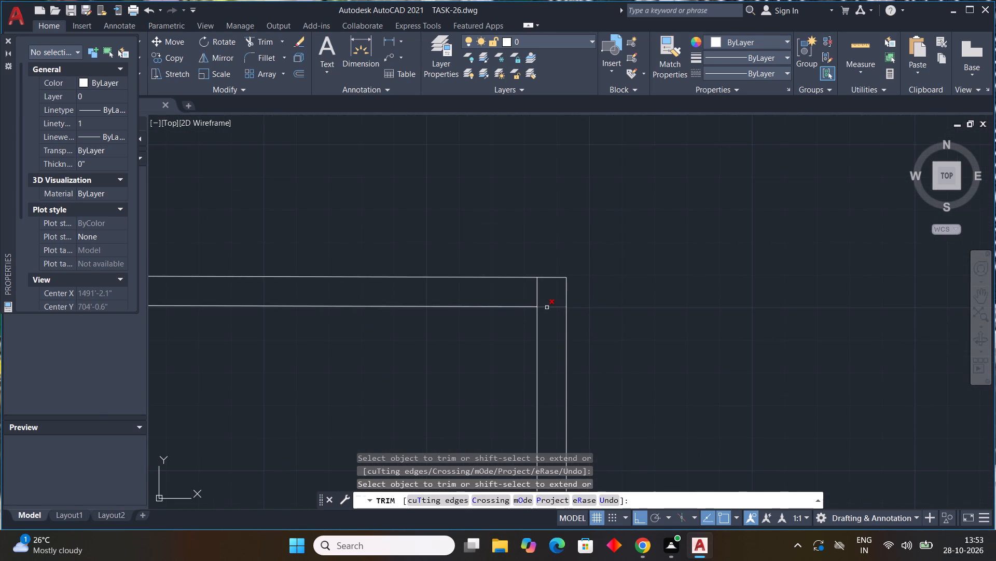
pyautogui.moveTo(550, 314); pyautogui.dragTo(518, 285)
# Trim the overlapping inner wall line ends at the two lower corners of the second plan.
pyautogui.scroll(-4, 619, 314)
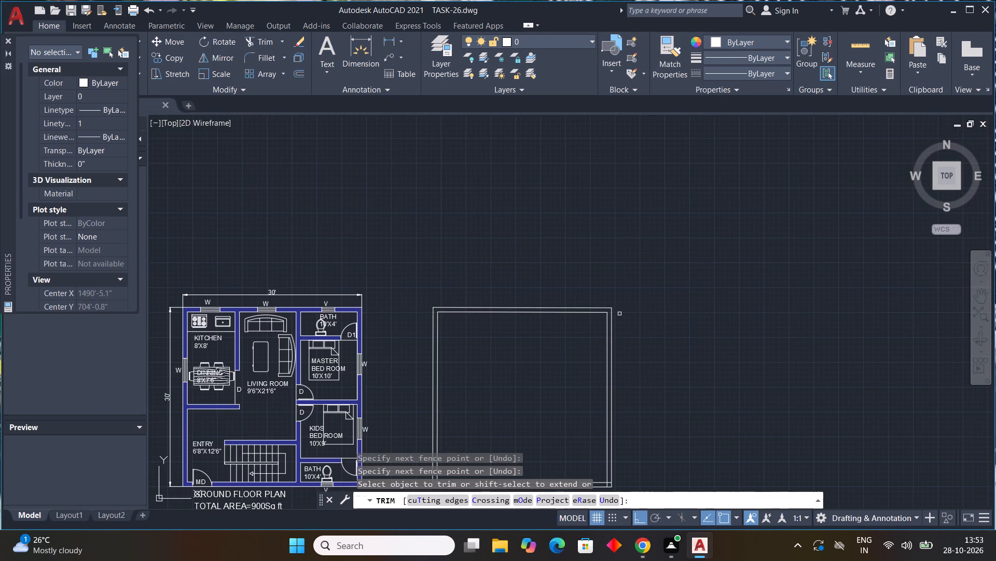
pyautogui.moveTo(627, 339); pyautogui.dragTo(577, 173, button='middle')
pyautogui.scroll(5, 552, 324)
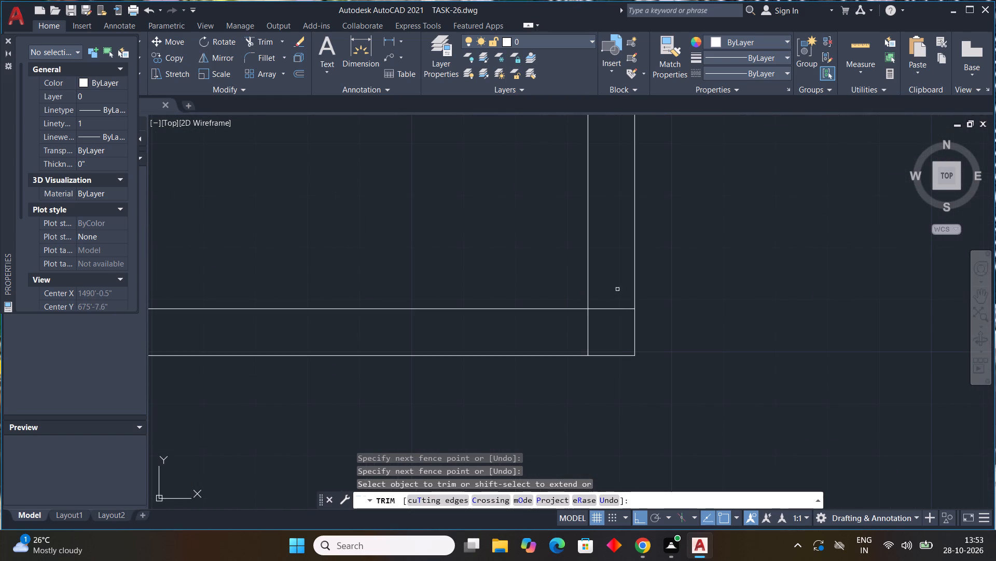
pyautogui.moveTo(617, 289); pyautogui.dragTo(559, 326)
pyautogui.scroll(-4, 648, 367)
pyautogui.scroll(5, 353, 371)
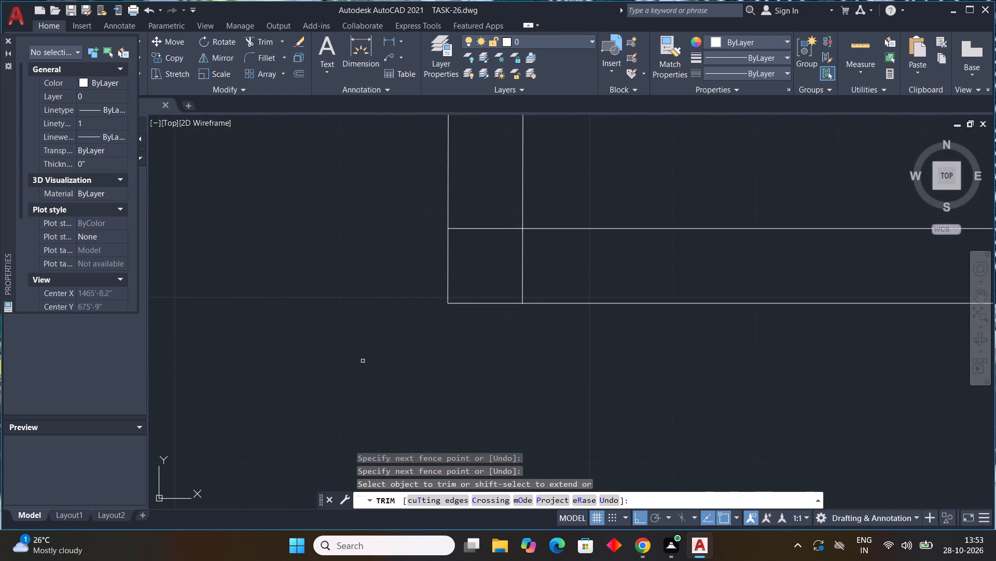
pyautogui.moveTo(480, 195); pyautogui.dragTo(559, 271)
pyautogui.scroll(-5, 545, 276)
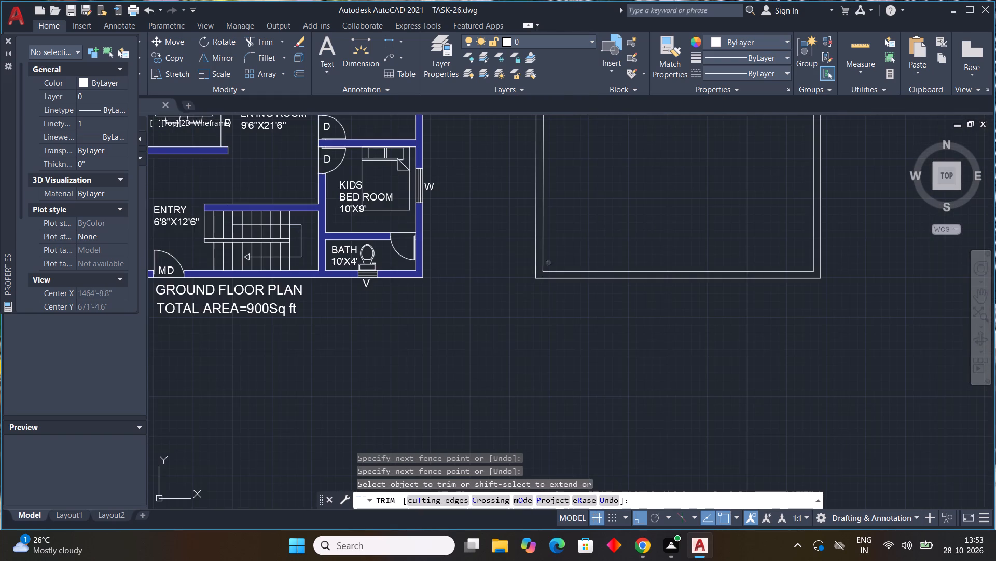
# Inspect the trimmed upper-left wall corner up close, and review the second plan's whole wall outline.
pyautogui.moveTo(550, 290); pyautogui.dragTo(475, 431, button='middle')
pyautogui.scroll(-1, 499, 380)
pyautogui.scroll(4, 468, 244)
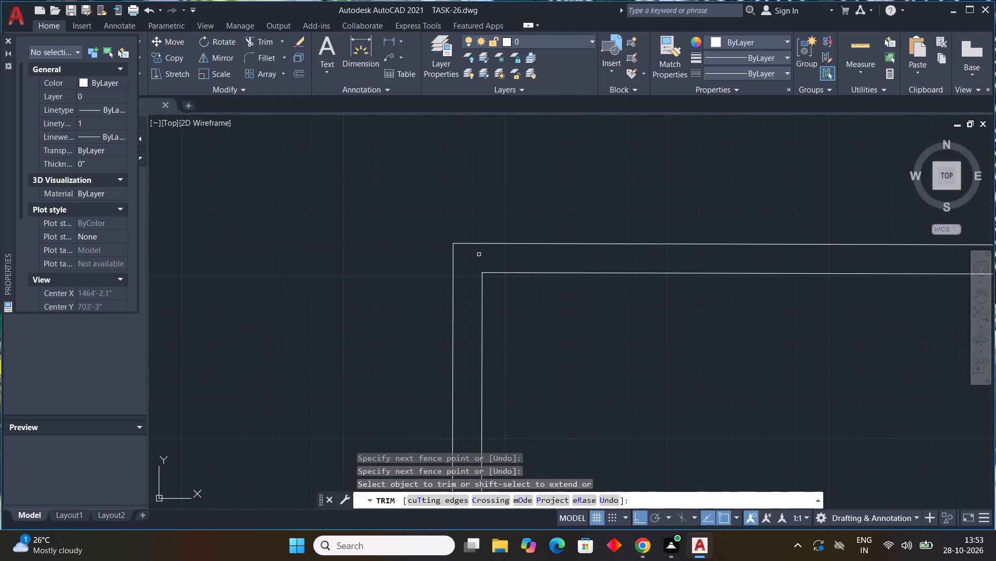
pyautogui.scroll(2, 479, 255)
pyautogui.scroll(4, 418, 213)
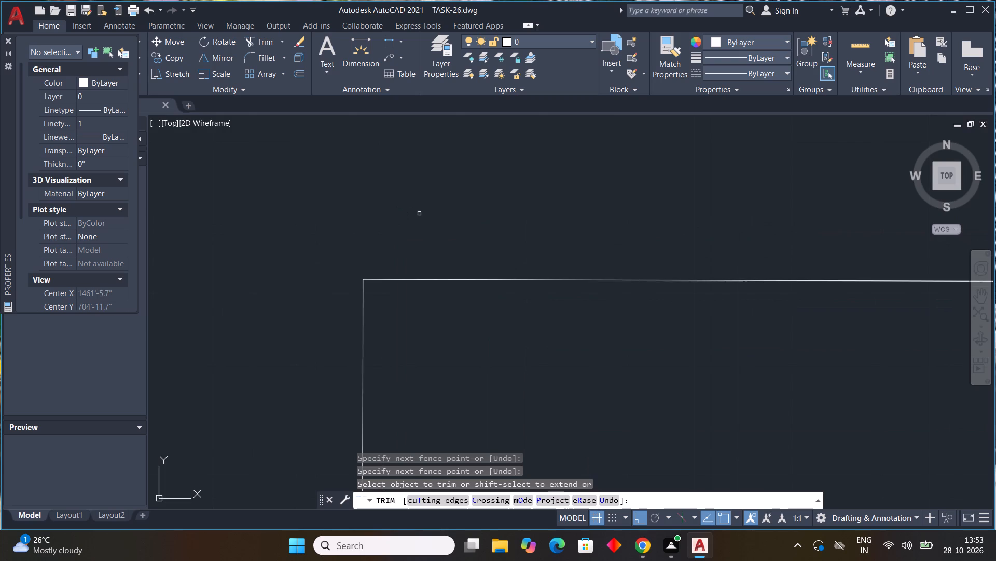
pyautogui.scroll(4, 362, 285)
pyautogui.press('Escape')
pyautogui.press('Escape')
pyautogui.press('Escape')
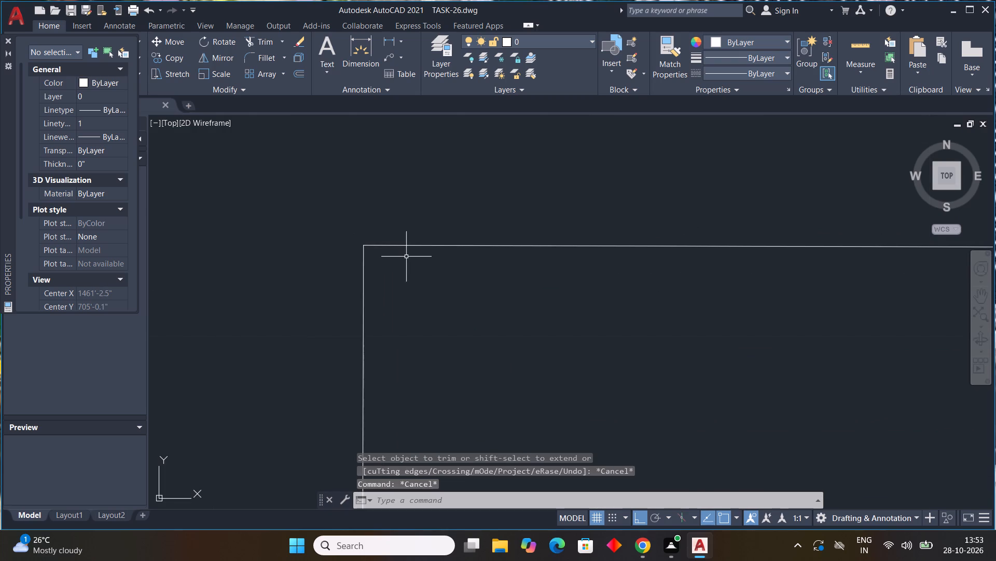
pyautogui.press('Escape')
pyautogui.scroll(-4, 378, 268)
pyautogui.scroll(-5, 556, 336)
pyautogui.scroll(-2, 594, 370)
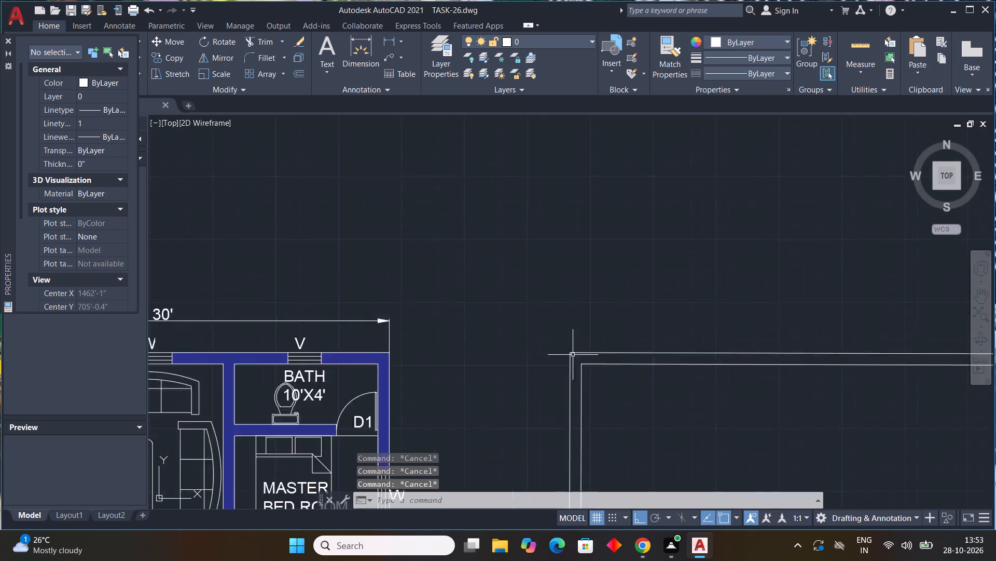
pyautogui.scroll(-2, 570, 353)
pyautogui.moveTo(654, 401); pyautogui.dragTo(502, 222, button='middle')
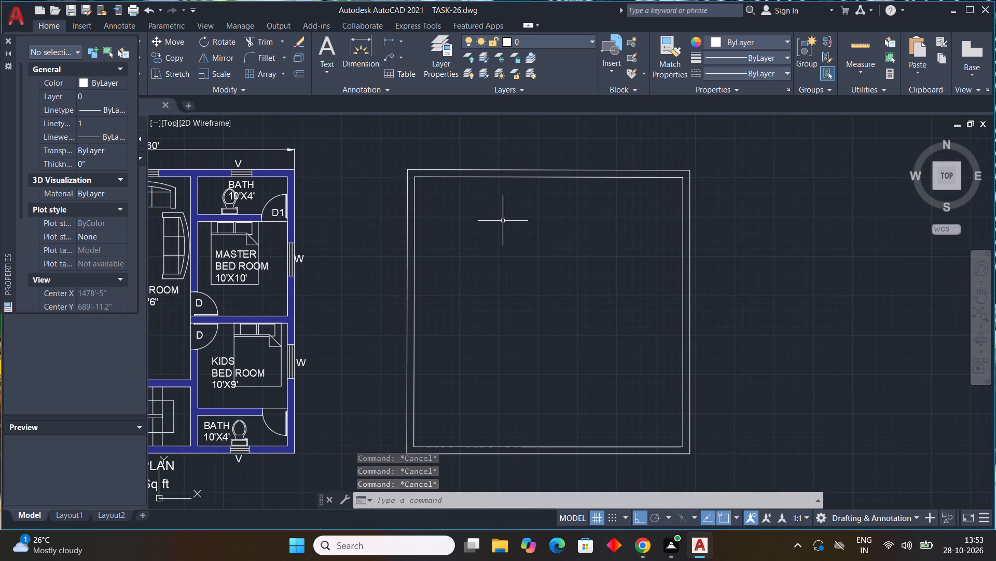
pyautogui.press('Escape')
pyautogui.press('Escape')
pyautogui.press('Escape')
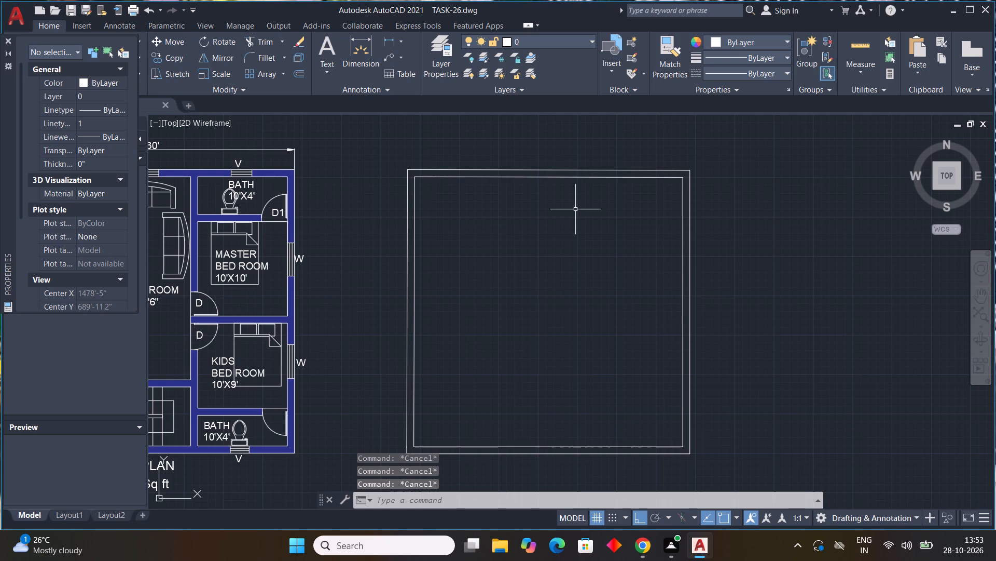
# Offset the inner line of the second plan's bottom wall 12'6" upward to place a horizontal partition line.
pyautogui.press('o')
pyautogui.write('FF')
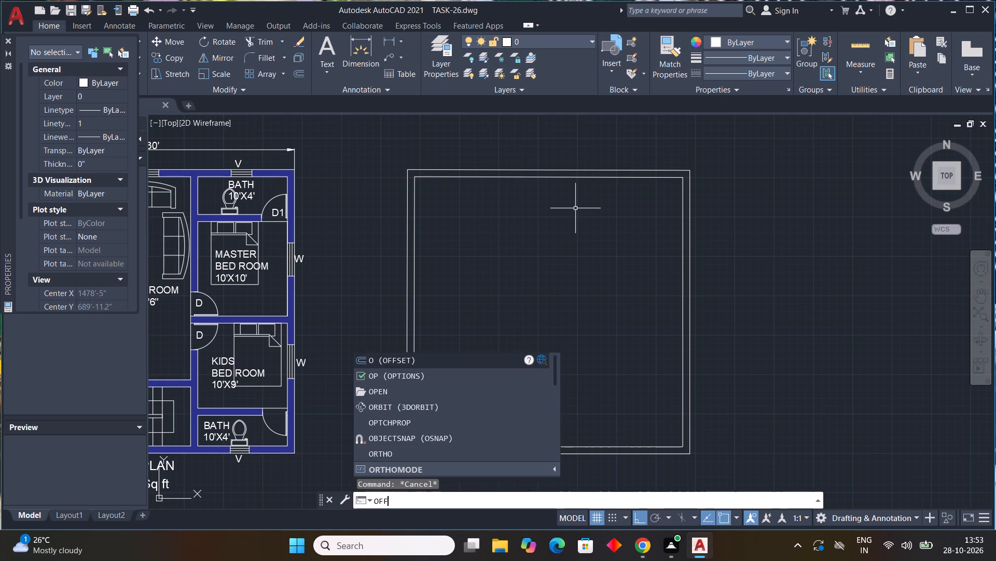
pyautogui.press('space')
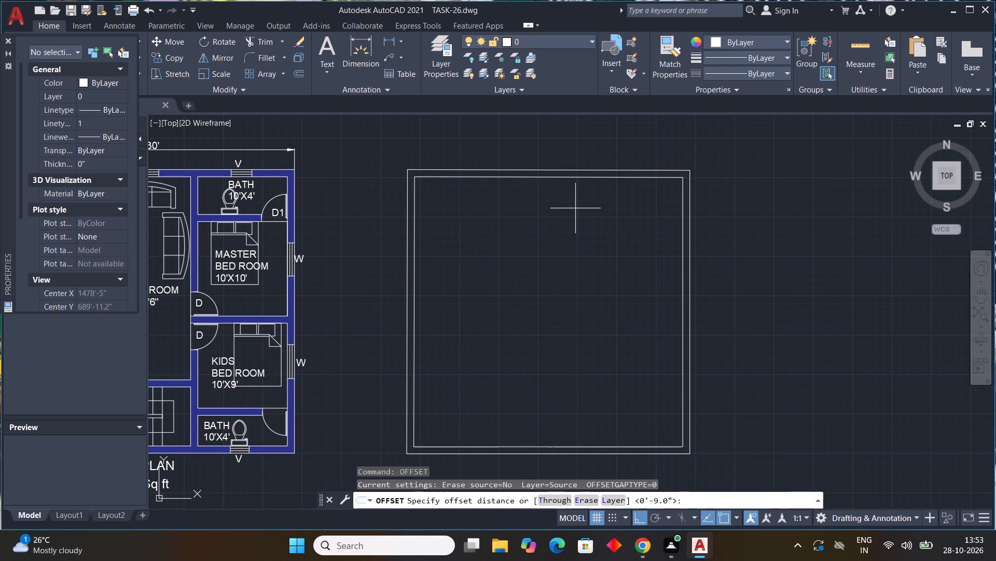
pyautogui.write('12')
pyautogui.write('\'6"')
pyautogui.press('Return')
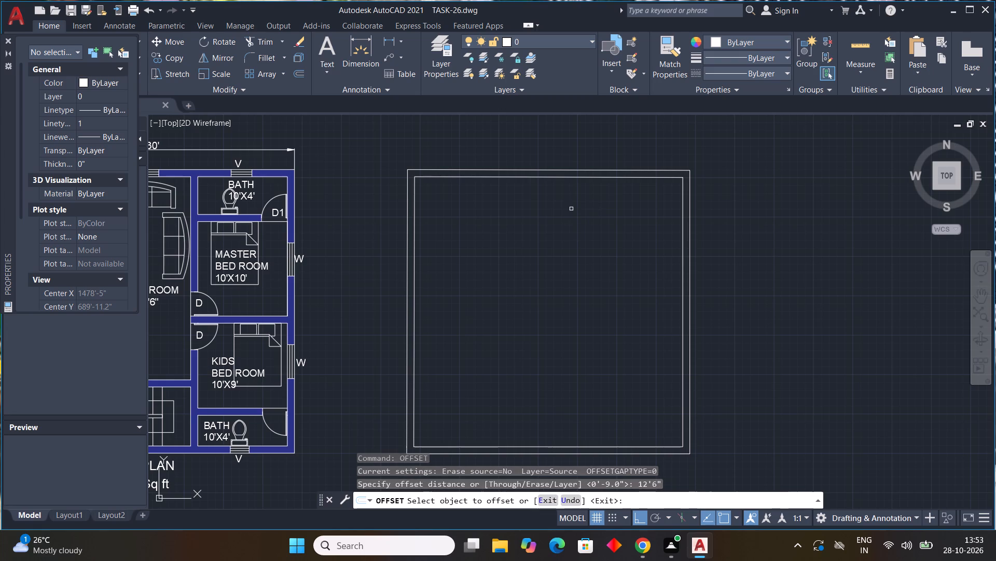
pyautogui.moveTo(482, 448); pyautogui.dragTo(483, 444)
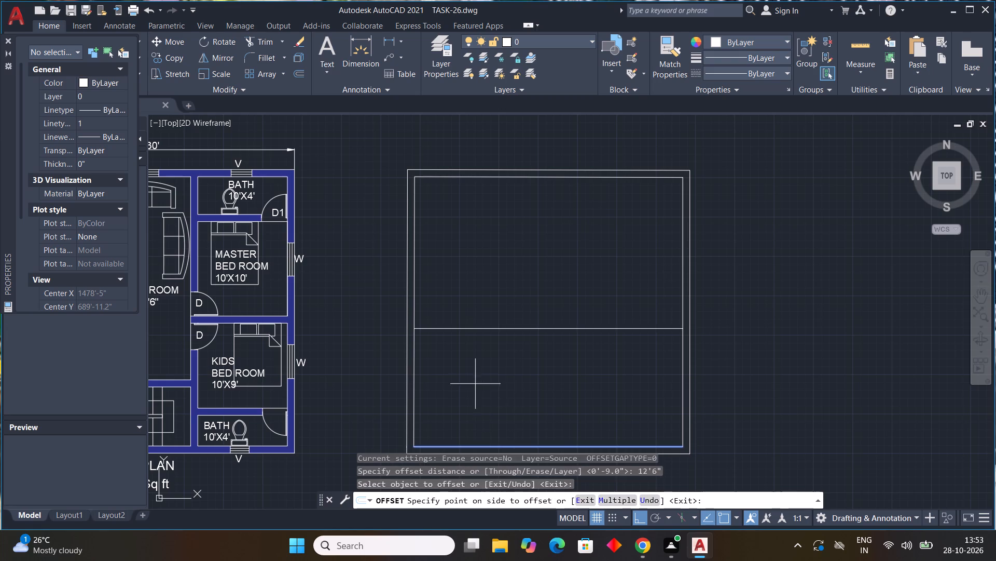
pyautogui.click(475, 380)
pyautogui.press('Escape')
pyautogui.press('Escape')
pyautogui.press('Escape')
pyautogui.press('Escape')
pyautogui.press('Escape')
pyautogui.press('Escape')
pyautogui.press('Escape')
pyautogui.press('Escape')
pyautogui.press('Escape')
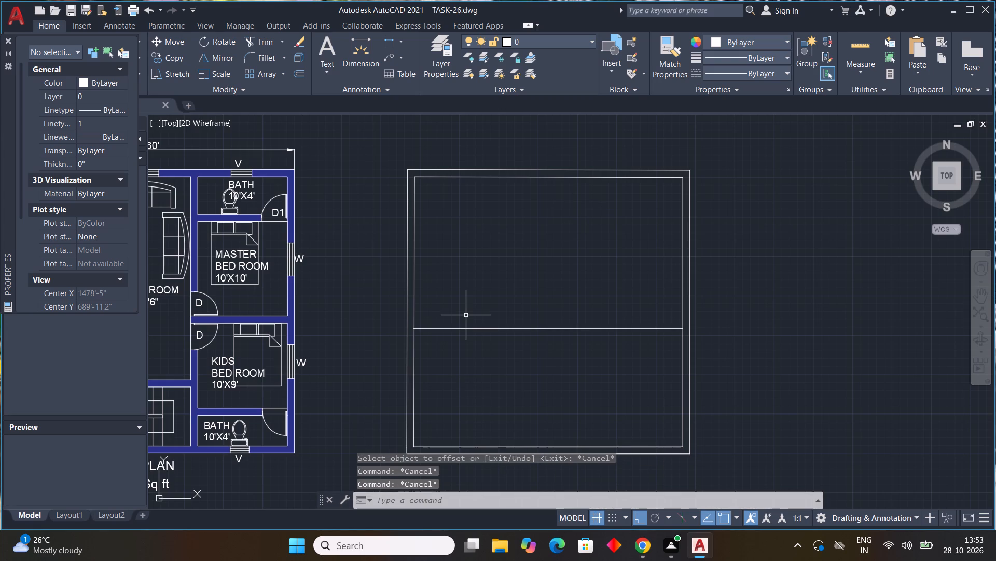
# Offset the second plan's horizontal partition line 9" upward to form the partition's other face.
pyautogui.press('space')
pyautogui.write('9"')
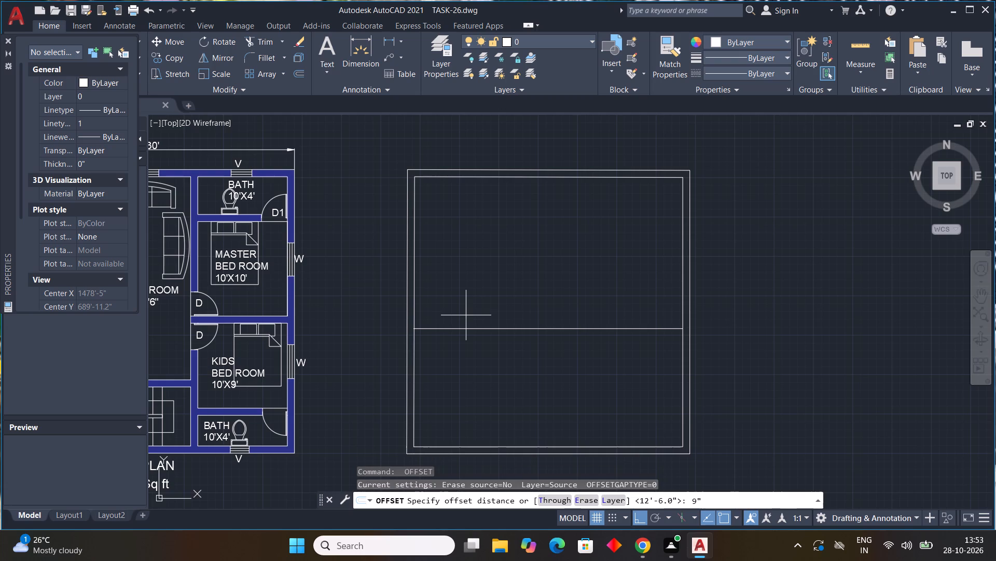
pyautogui.press('Return')
pyautogui.click(460, 328)
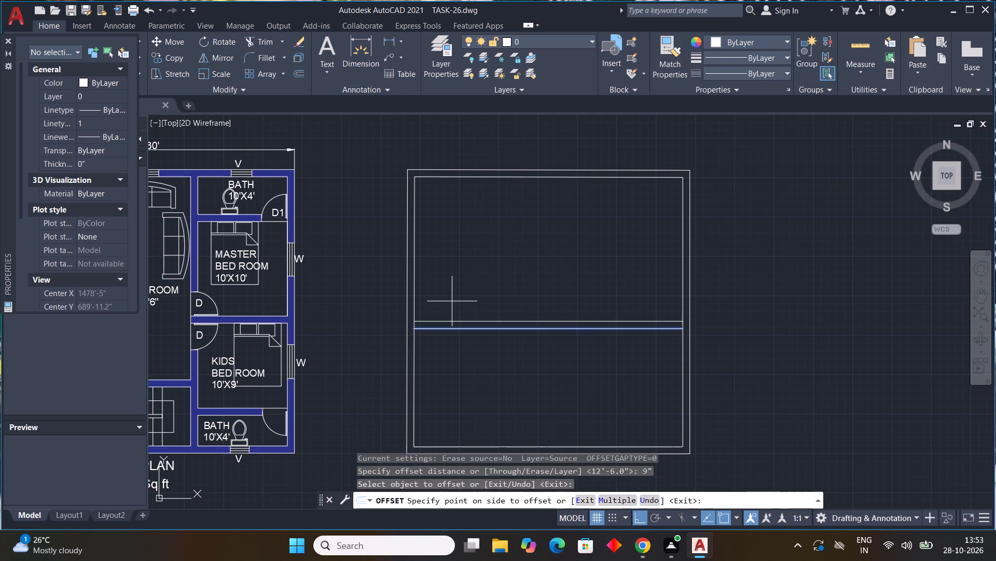
pyautogui.click(452, 301)
pyautogui.press('Escape')
pyautogui.press('Escape')
pyautogui.press('Escape')
pyautogui.press('Escape')
pyautogui.press('Escape')
pyautogui.press('Escape')
pyautogui.press('Escape')
pyautogui.press('Escape')
pyautogui.moveTo(449, 301); pyautogui.dragTo(444, 300, button='right')
pyautogui.press('Escape')
pyautogui.press('Escape')
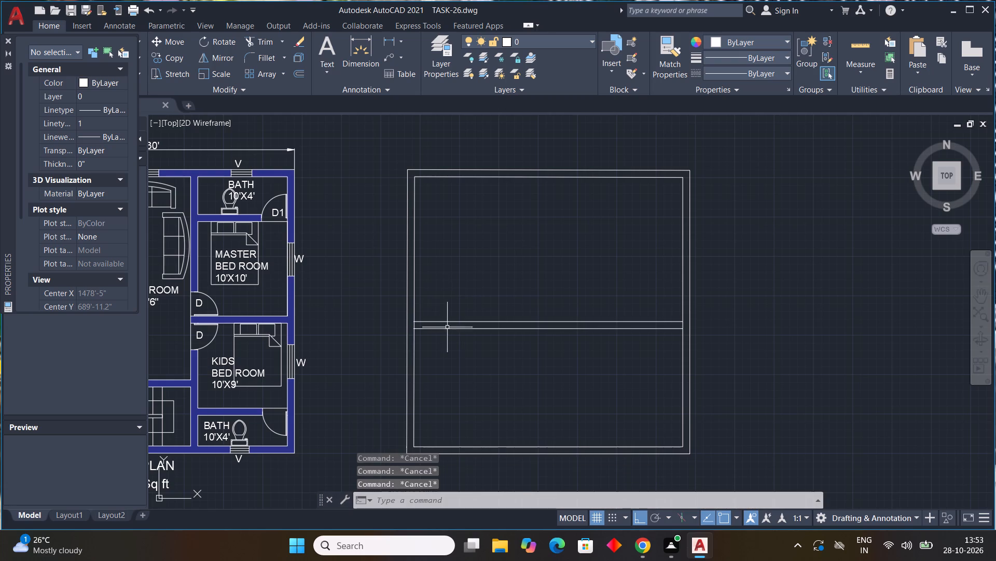
# Stretch the left end of the upper horizontal partition line to the outer line of the second plan's left wall.
pyautogui.moveTo(434, 323); pyautogui.dragTo(425, 320)
pyautogui.scroll(3, 379, 321)
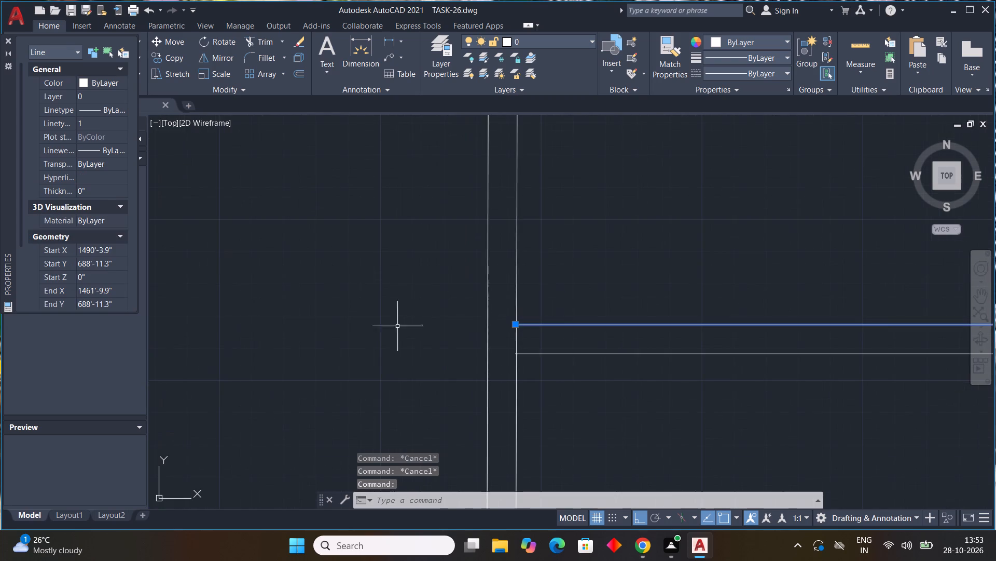
pyautogui.moveTo(517, 323); pyautogui.dragTo(505, 319)
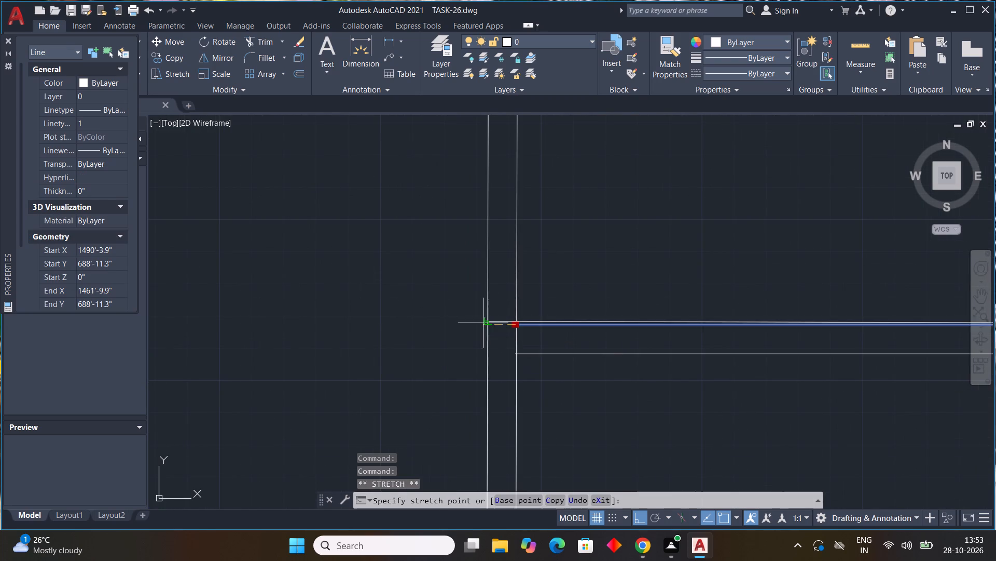
pyautogui.click(484, 323)
pyautogui.press('Escape')
# Offset the outer line of the second plan's left wall 8'4" inward to place a vertical partition line.
pyautogui.scroll(-4, 549, 365)
pyautogui.moveTo(551, 375); pyautogui.dragTo(548, 377, button='middle')
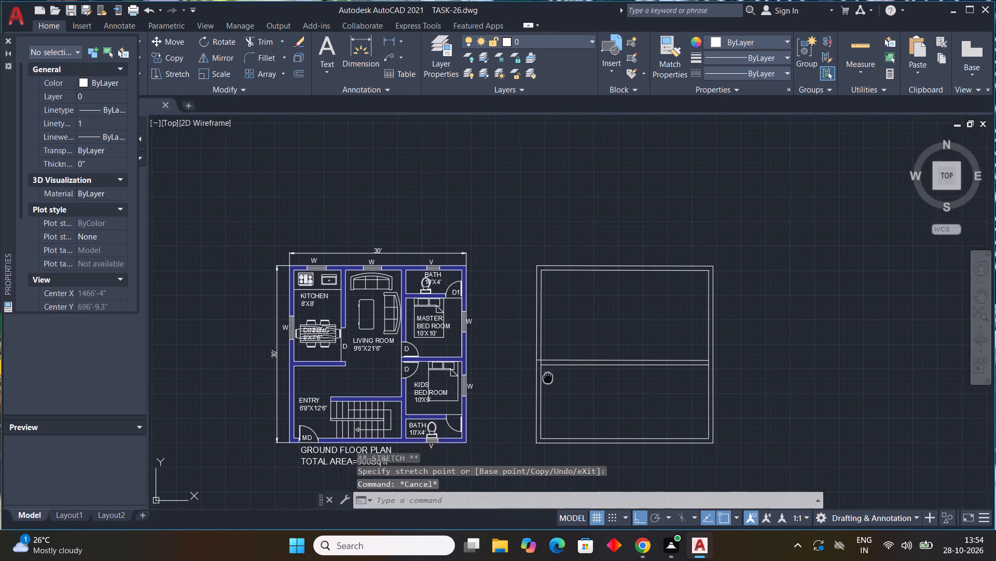
pyautogui.moveTo(548, 377); pyautogui.dragTo(392, 361, button='middle')
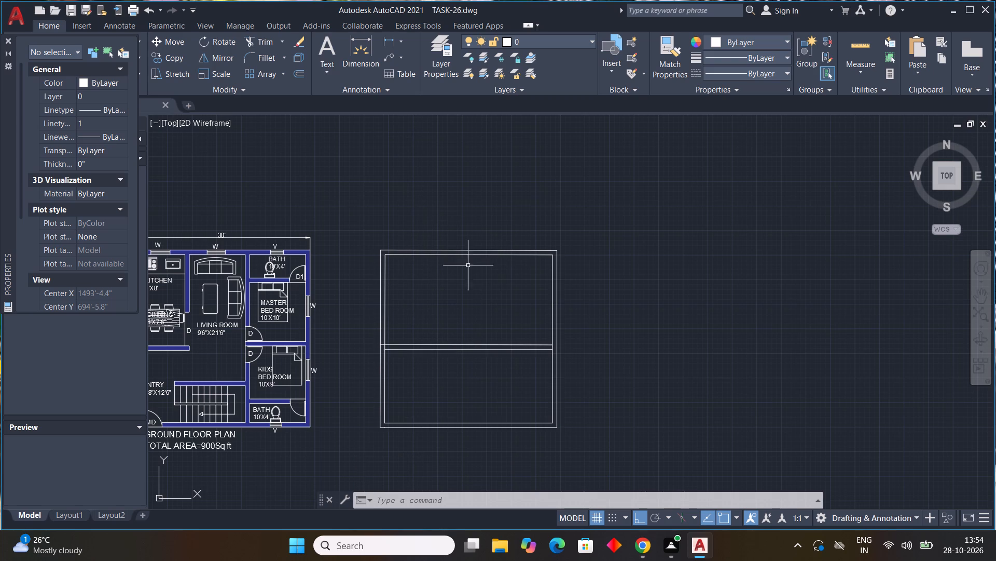
pyautogui.scroll(2, 408, 265)
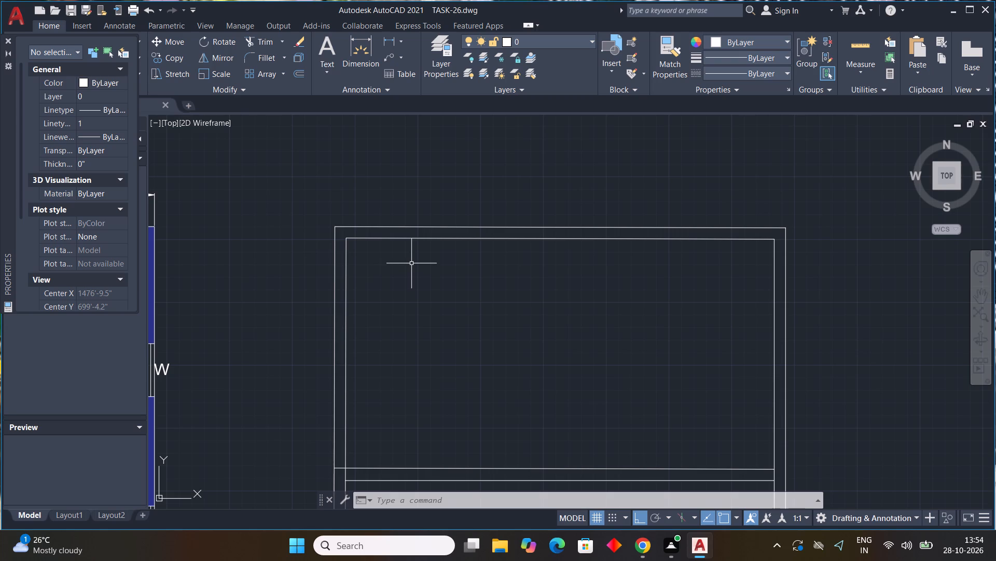
pyautogui.scroll(-2, 412, 263)
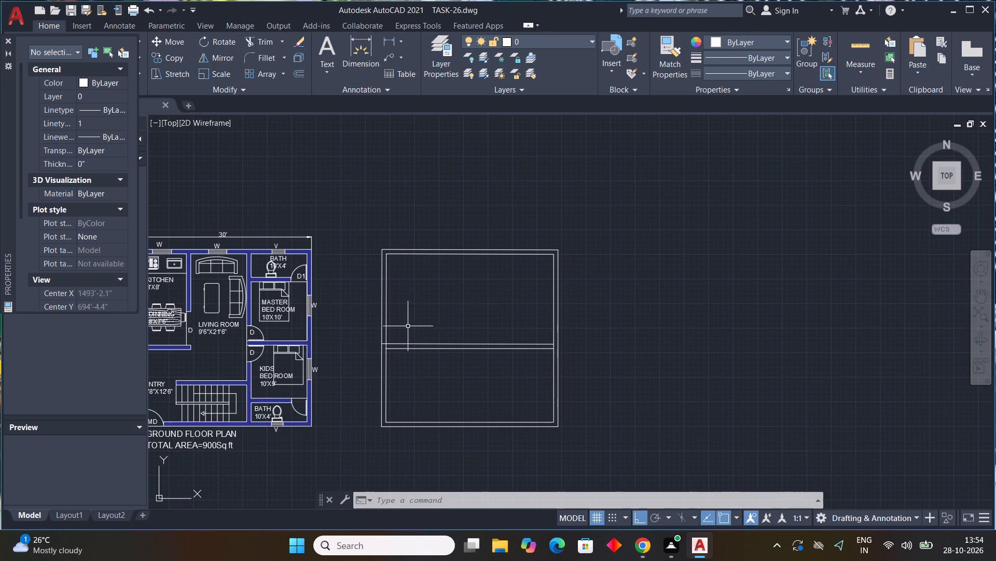
pyautogui.press('o')
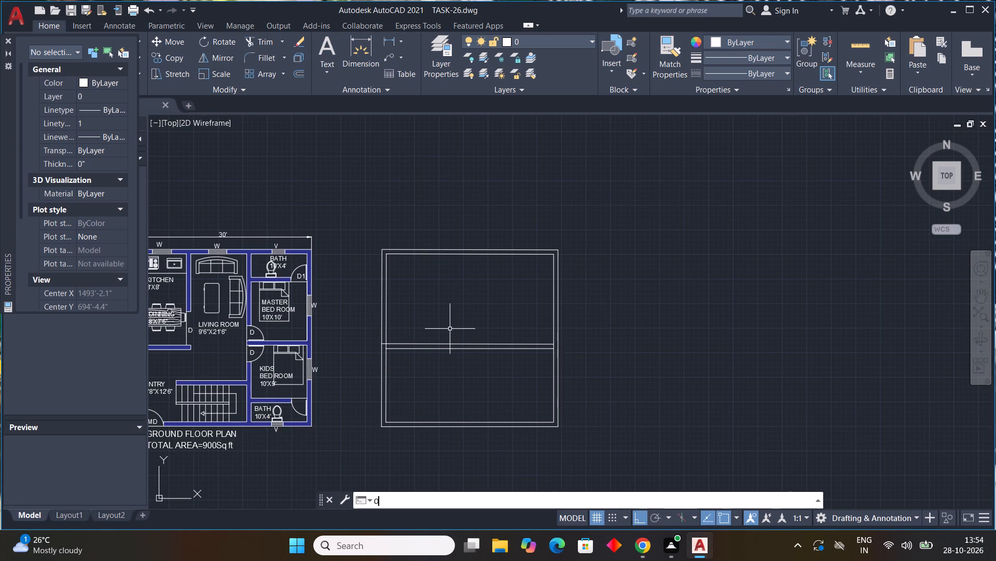
pyautogui.write('FF')
pyautogui.press('space')
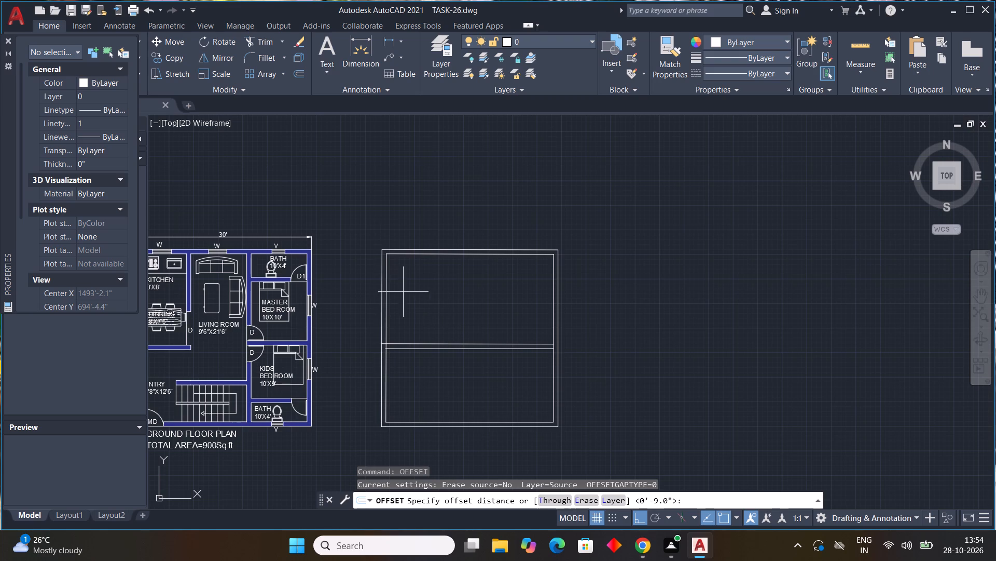
pyautogui.write("8'")
pyautogui.press('4')
pyautogui.hotkey('shift', '"')
pyautogui.press('Return')
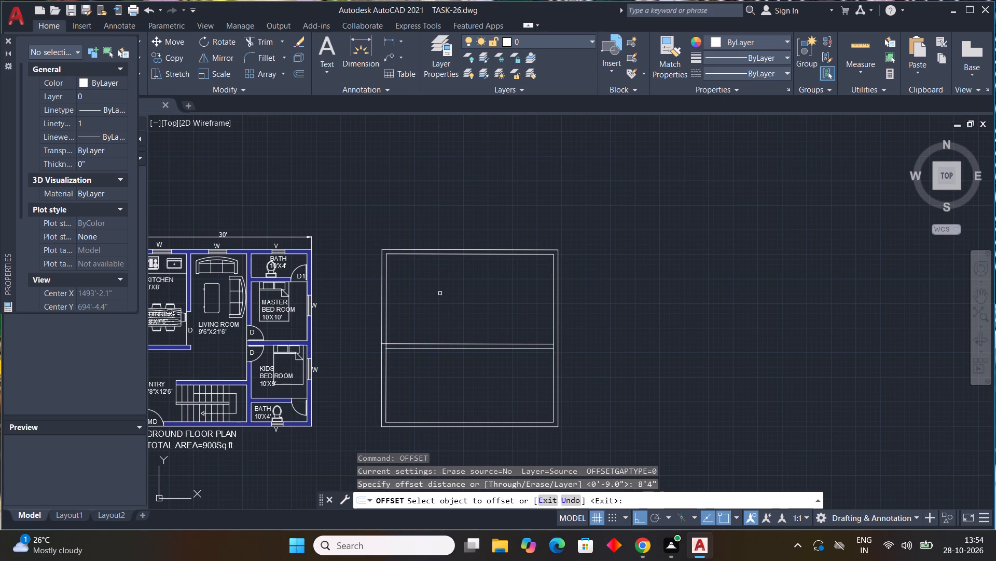
pyautogui.click(381, 282)
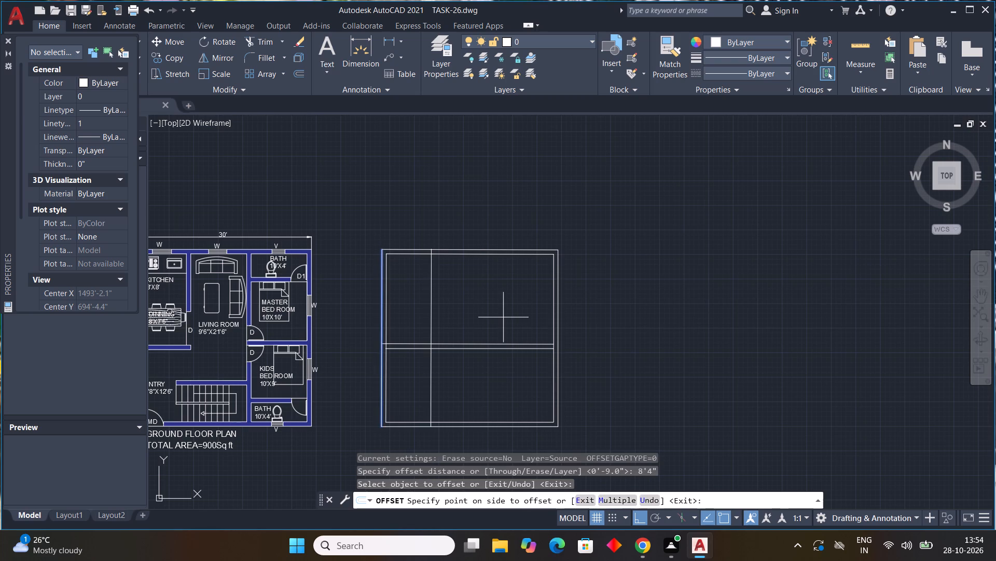
pyautogui.click(503, 317)
pyautogui.press('Escape')
pyautogui.press('Escape')
pyautogui.press('Escape')
pyautogui.press('Escape')
pyautogui.press('Escape')
pyautogui.press('Escape')
pyautogui.press('Escape')
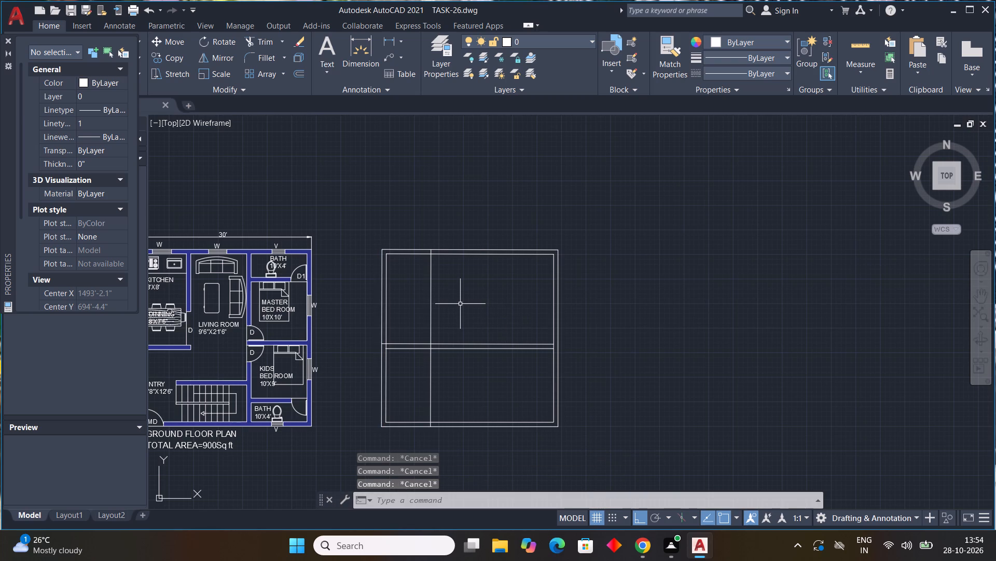
pyautogui.press('Escape')
pyautogui.press('Escape')
# Offset the vertical partition line 9" to the right to form the partition's other face.
pyautogui.press('space')
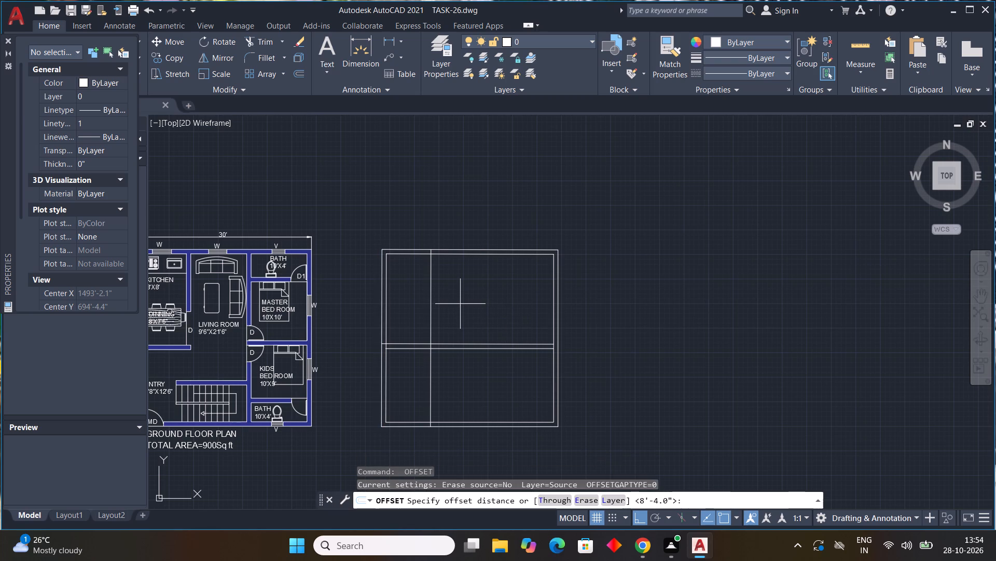
pyautogui.press('9')
pyautogui.hotkey('shift', '"')
pyautogui.press('Return')
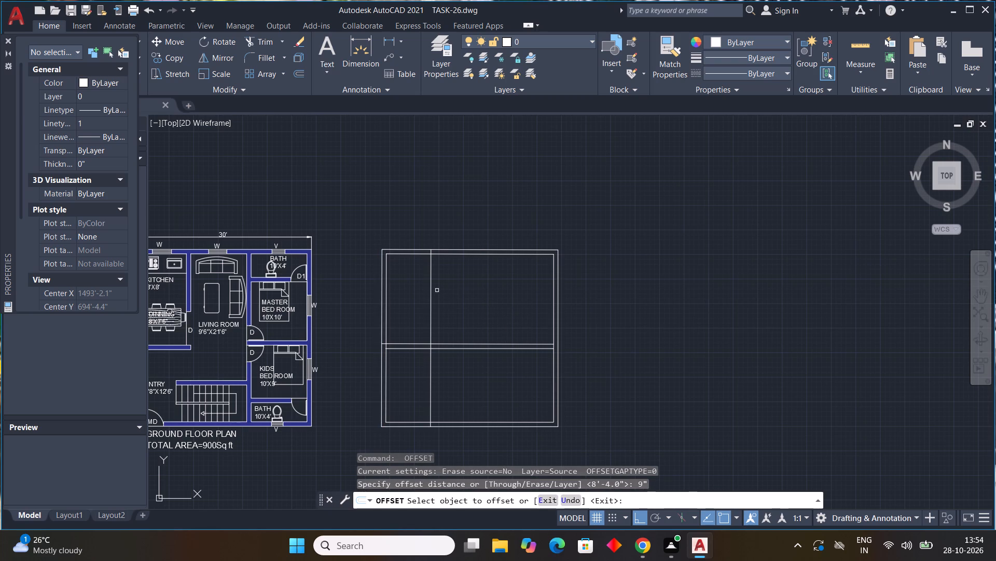
pyautogui.moveTo(432, 288); pyautogui.dragTo(445, 292)
pyautogui.click(461, 293)
pyautogui.press('Escape')
pyautogui.press('Escape')
pyautogui.press('Escape')
pyautogui.press('Escape')
pyautogui.press('Escape')
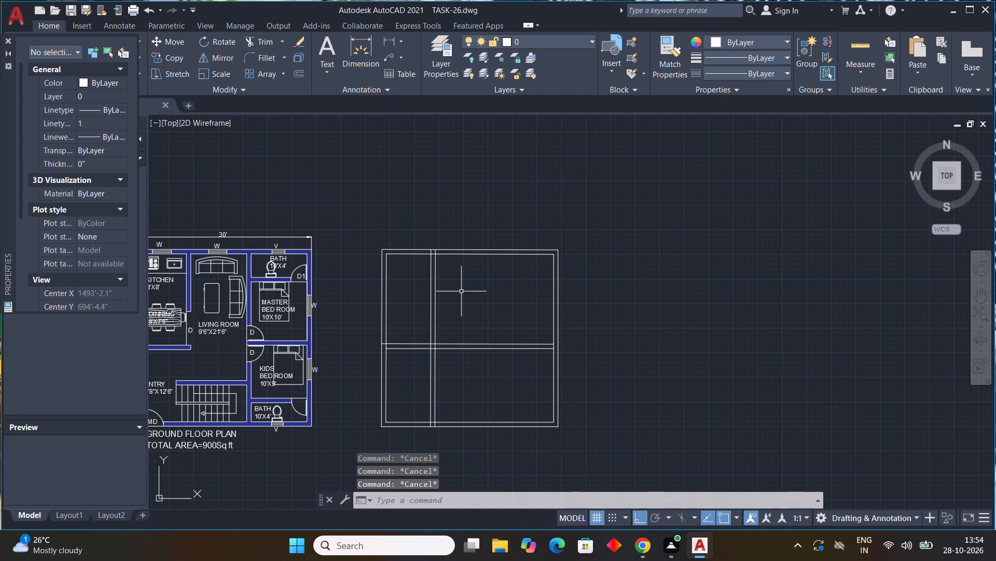
pyautogui.press('Escape')
pyautogui.press('Escape')
# Trim both vertical partition lines below the horizontal partition, including their leftover pieces within the bottom wall.
pyautogui.write('TR')
pyautogui.press('space')
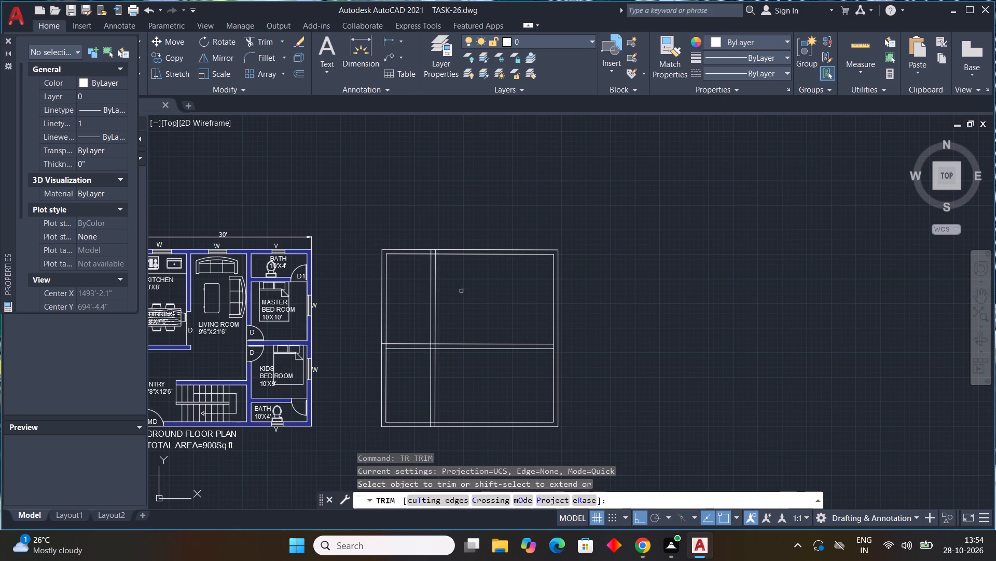
pyautogui.moveTo(455, 376); pyautogui.dragTo(425, 394)
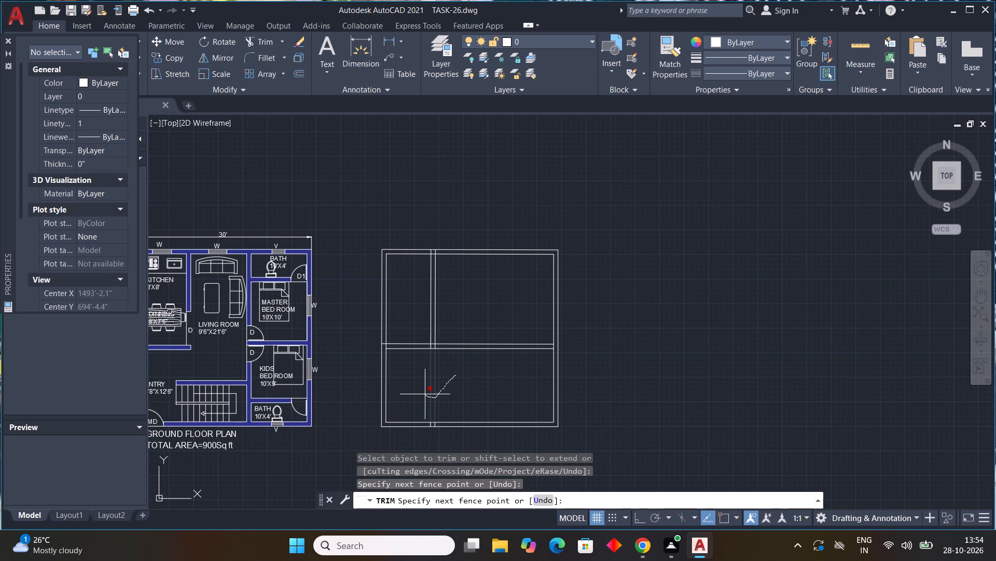
pyautogui.moveTo(425, 394); pyautogui.dragTo(424, 393)
pyautogui.moveTo(446, 390); pyautogui.dragTo(420, 308, button='middle')
pyautogui.scroll(4, 411, 363)
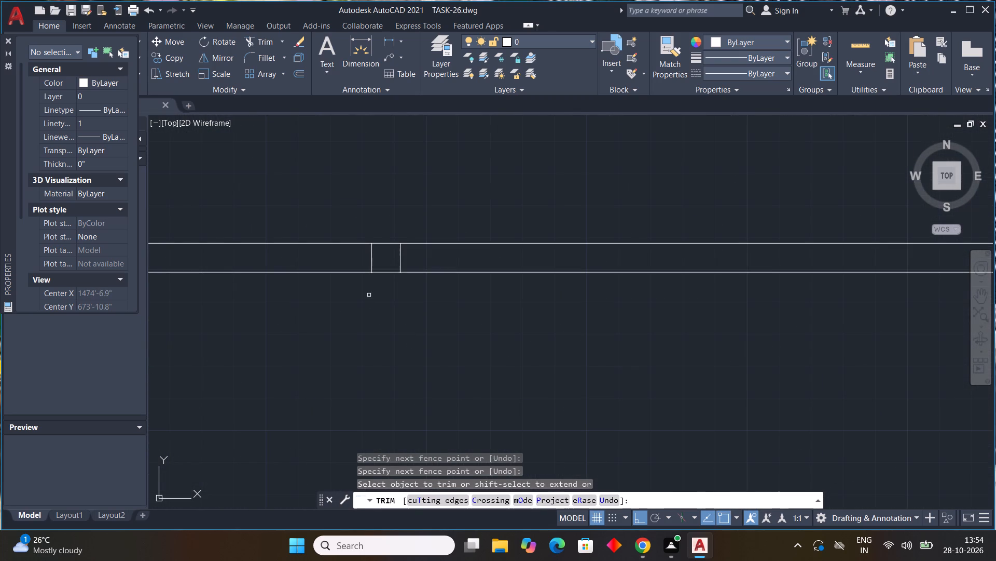
pyautogui.moveTo(365, 260); pyautogui.dragTo(411, 261)
pyautogui.scroll(3, 403, 288)
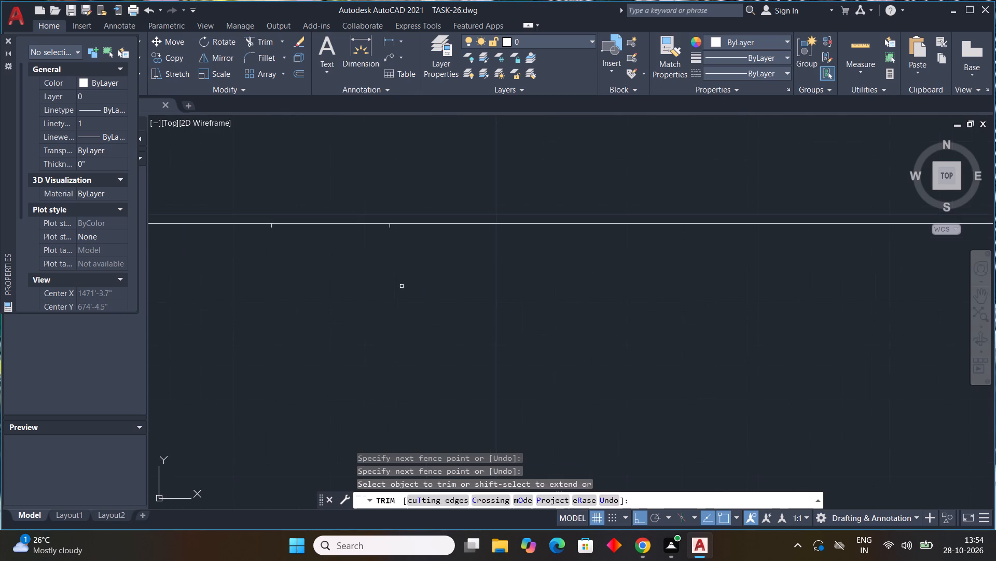
pyautogui.click(389, 227)
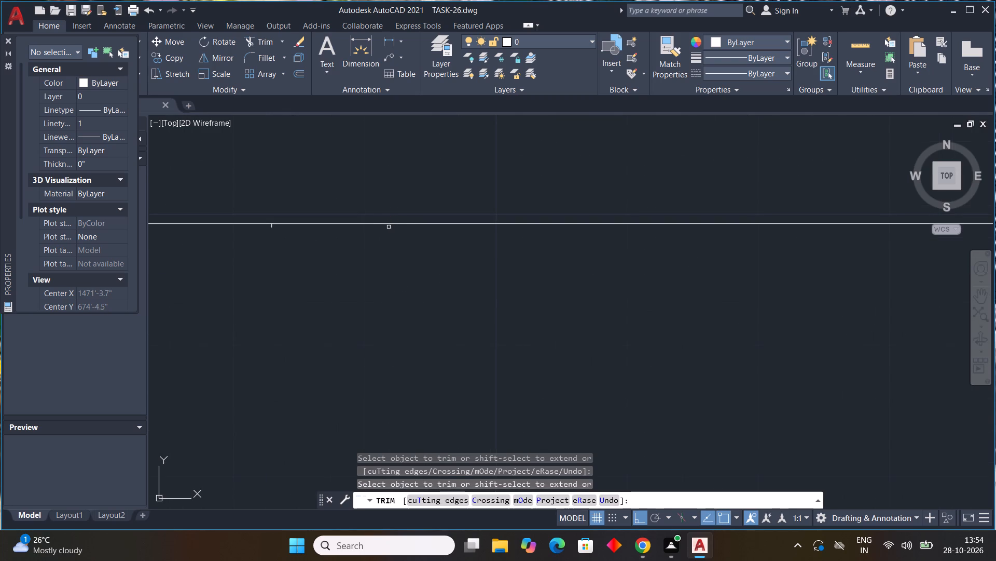
pyautogui.moveTo(270, 228); pyautogui.dragTo(272, 237)
# Trim the left wall's inner line from the horizontal partition upward and the top wall's inner line left of the vertical partition.
pyautogui.scroll(-4, 334, 341)
pyautogui.scroll(-3, 453, 314)
pyautogui.moveTo(413, 271); pyautogui.dragTo(445, 287, button='middle')
pyautogui.scroll(1, 416, 273)
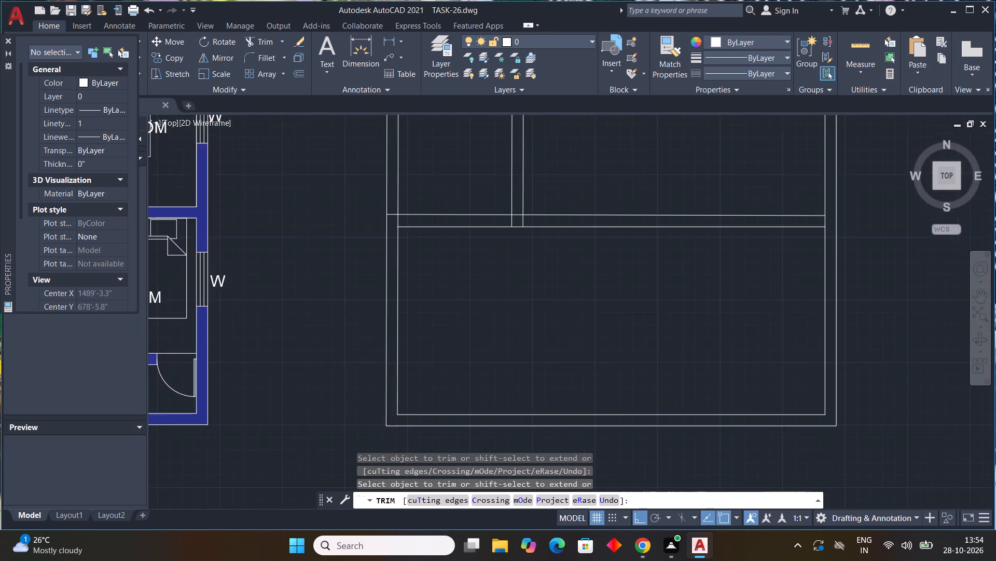
pyautogui.scroll(2, 416, 273)
pyautogui.scroll(-1, 416, 273)
pyautogui.moveTo(416, 280); pyautogui.dragTo(426, 387, button='middle')
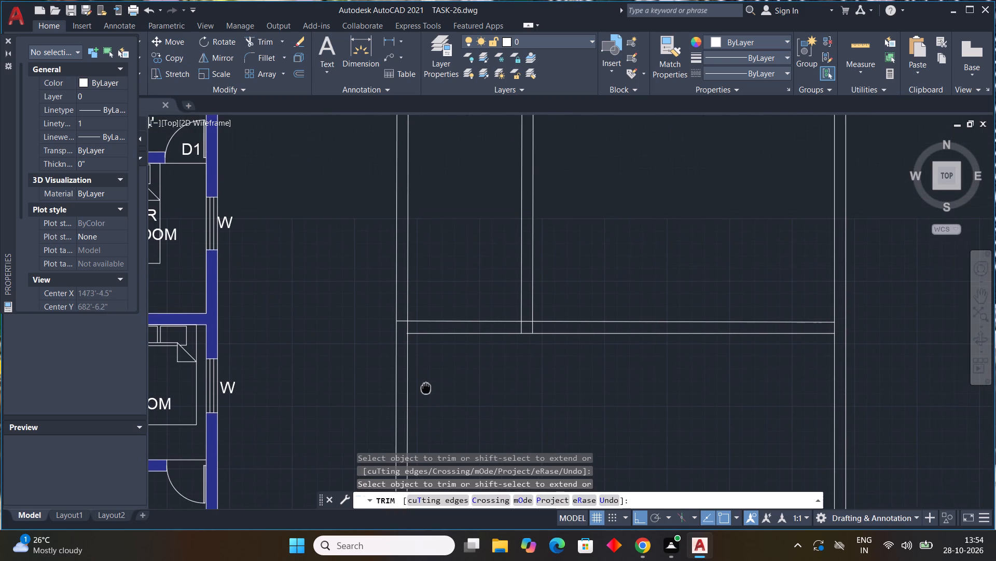
pyautogui.moveTo(426, 387); pyautogui.dragTo(428, 365, button='middle')
pyautogui.scroll(-1, 424, 384)
pyautogui.scroll(2, 415, 329)
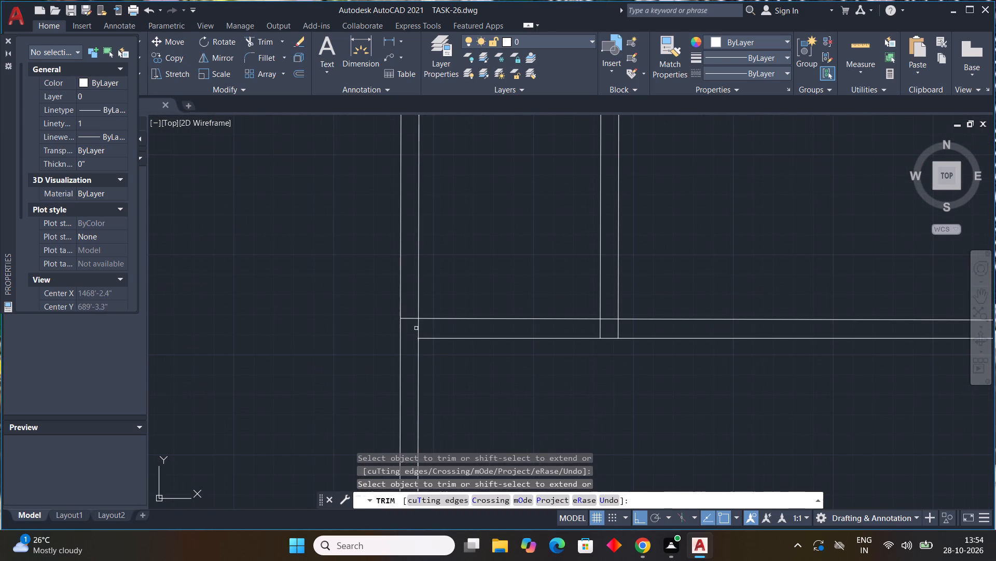
pyautogui.click(418, 325)
pyautogui.scroll(-3, 432, 310)
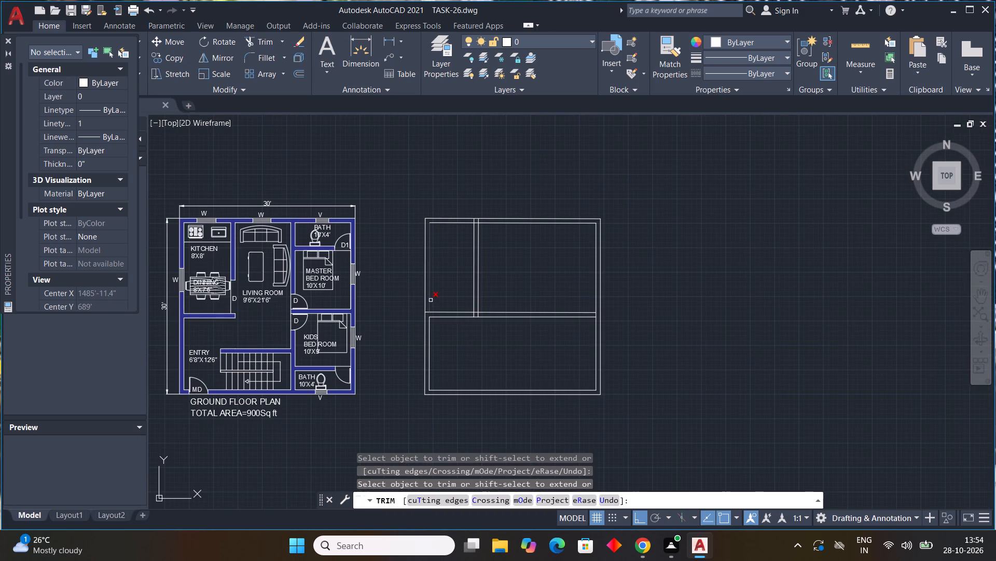
pyautogui.click(428, 297)
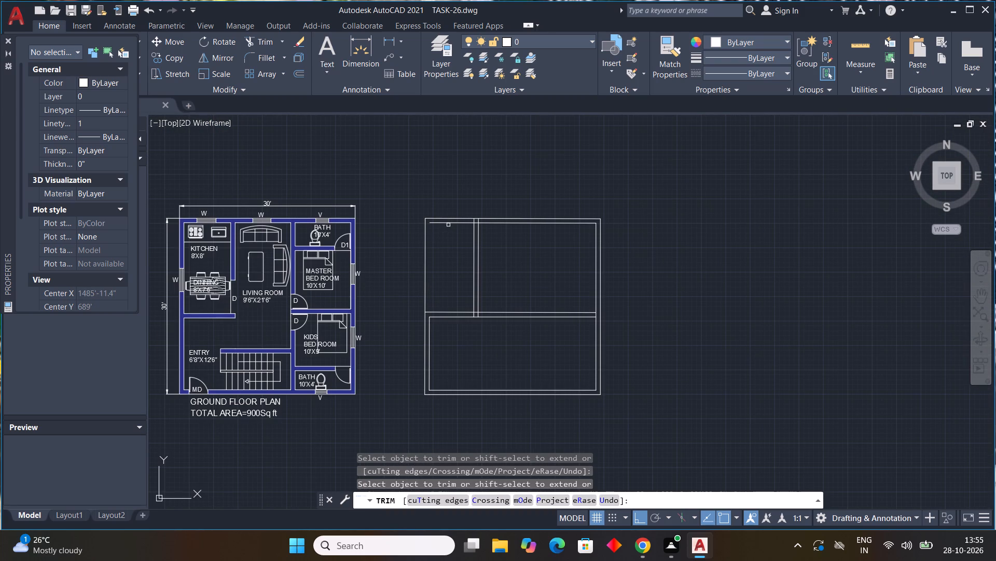
pyautogui.click(449, 224)
# Trim the upper horizontal line between the vertical partition lines and the left vertical line's end inside the horizontal partition.
pyautogui.scroll(3, 483, 304)
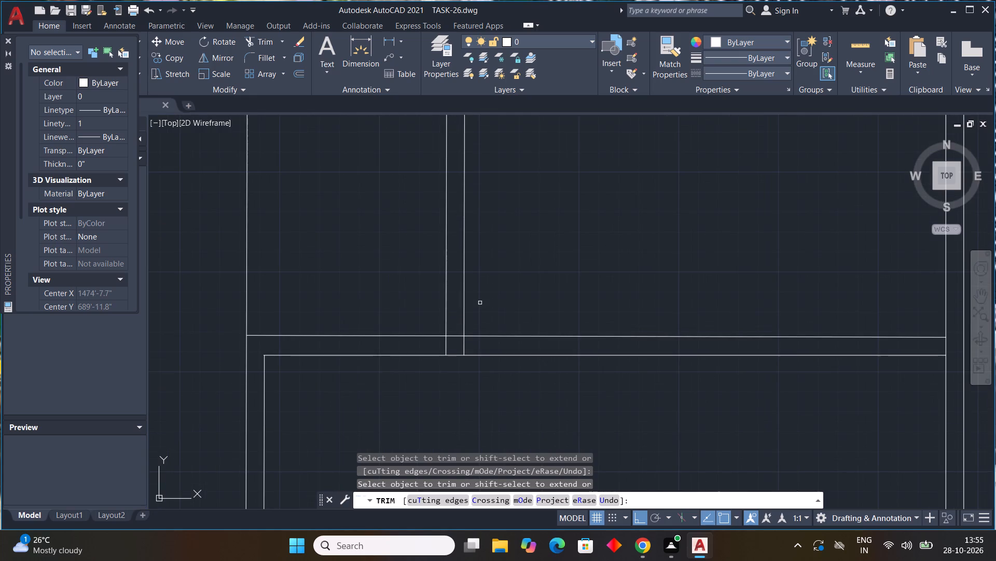
pyautogui.moveTo(480, 302); pyautogui.dragTo(521, 260, button='middle')
pyautogui.scroll(3, 478, 305)
pyautogui.moveTo(544, 247); pyautogui.dragTo(523, 293)
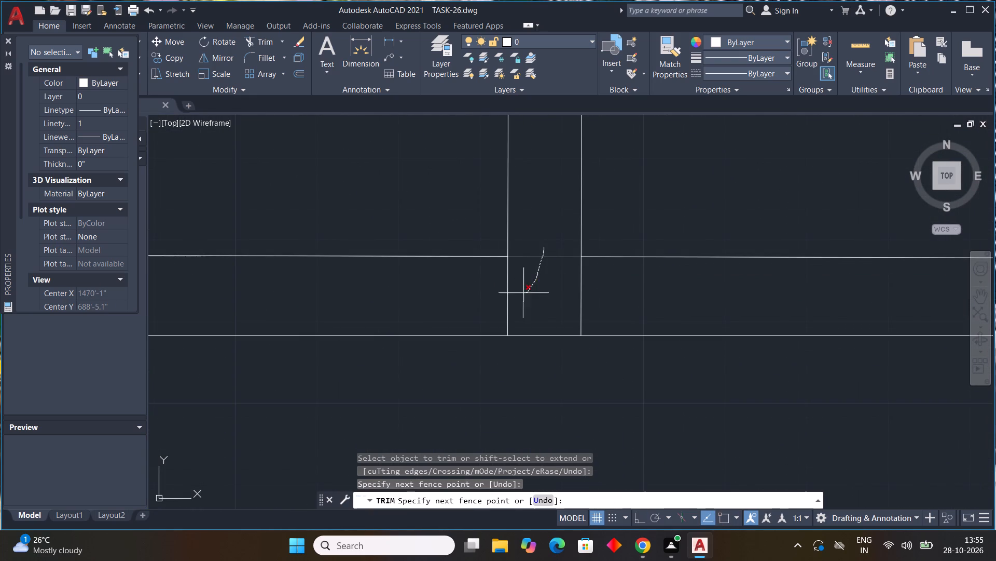
pyautogui.moveTo(523, 293); pyautogui.dragTo(475, 304)
# Trim the top wall's inner line between the vertical partition lines and the right partition line's end inside the top wall.
pyautogui.scroll(-4, 481, 303)
pyautogui.moveTo(493, 264); pyautogui.dragTo(447, 454, button='middle')
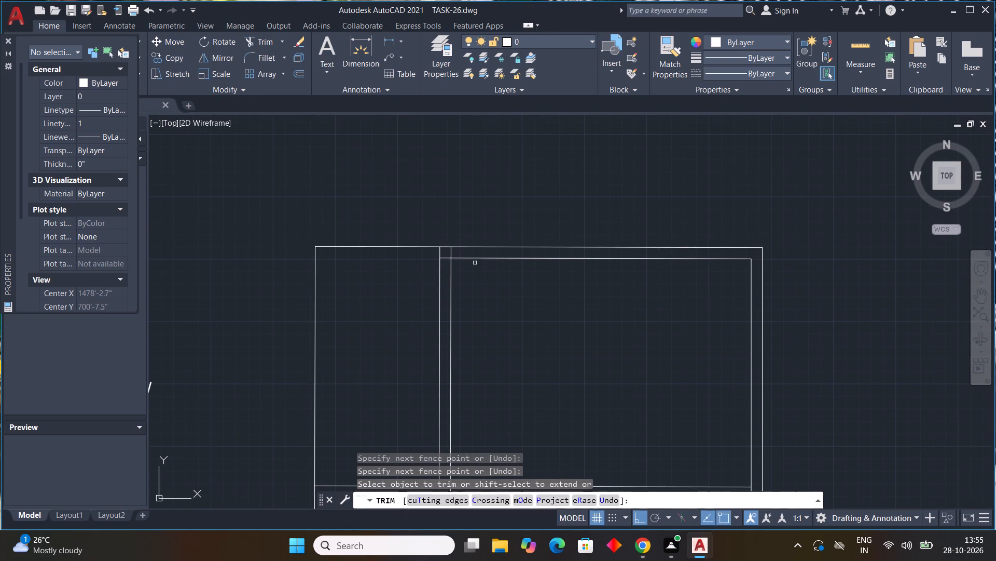
pyautogui.scroll(3, 468, 262)
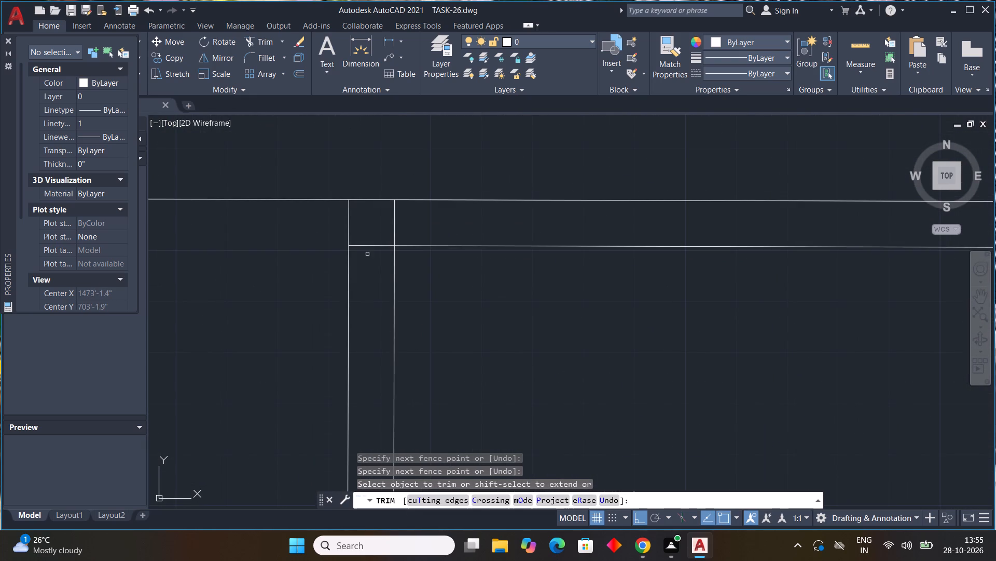
pyautogui.moveTo(367, 253); pyautogui.dragTo(414, 225)
pyautogui.scroll(-4, 407, 240)
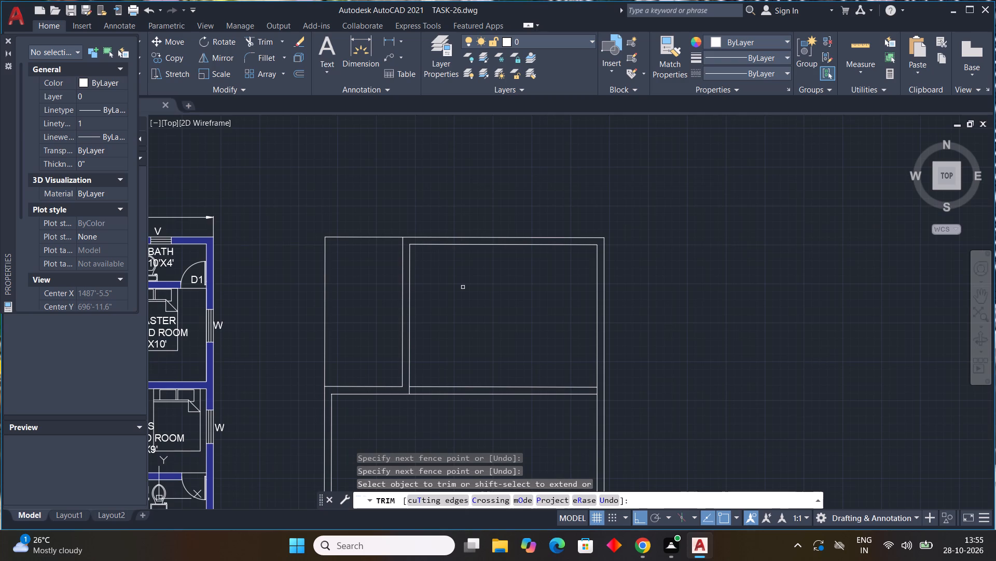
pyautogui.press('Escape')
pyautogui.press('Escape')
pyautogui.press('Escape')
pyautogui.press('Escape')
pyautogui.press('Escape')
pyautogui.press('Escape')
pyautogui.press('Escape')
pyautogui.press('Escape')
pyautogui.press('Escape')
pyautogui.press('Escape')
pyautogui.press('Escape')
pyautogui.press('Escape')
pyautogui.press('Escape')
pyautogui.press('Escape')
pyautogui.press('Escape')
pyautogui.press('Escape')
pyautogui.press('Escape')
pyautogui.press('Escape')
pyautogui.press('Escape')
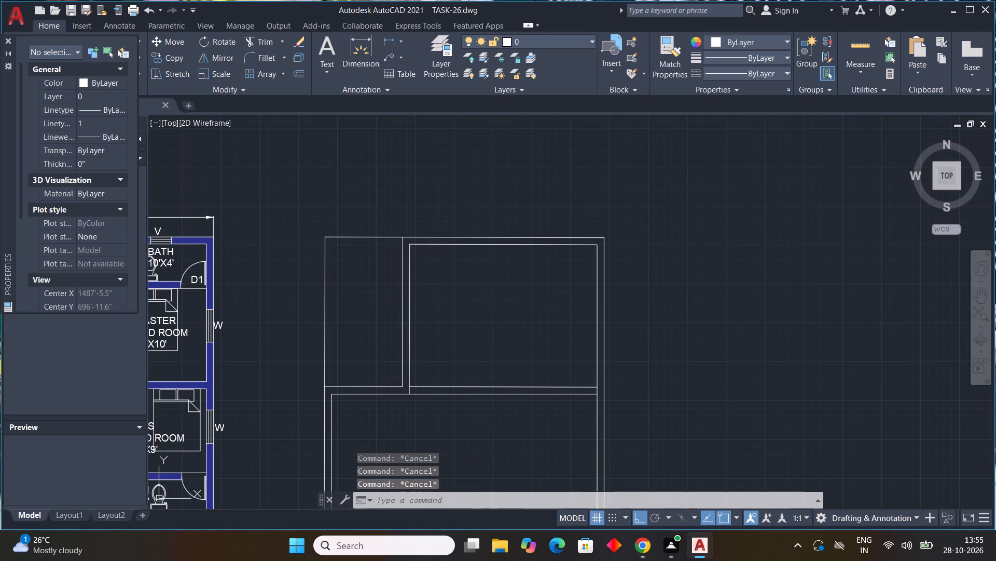
# Draw a line about 8' leftward from the left vertical partition line inside the top wall, continuing down to the horizontal partition.
pyautogui.press('l')
pyautogui.press('space')
pyautogui.scroll(2, 416, 233)
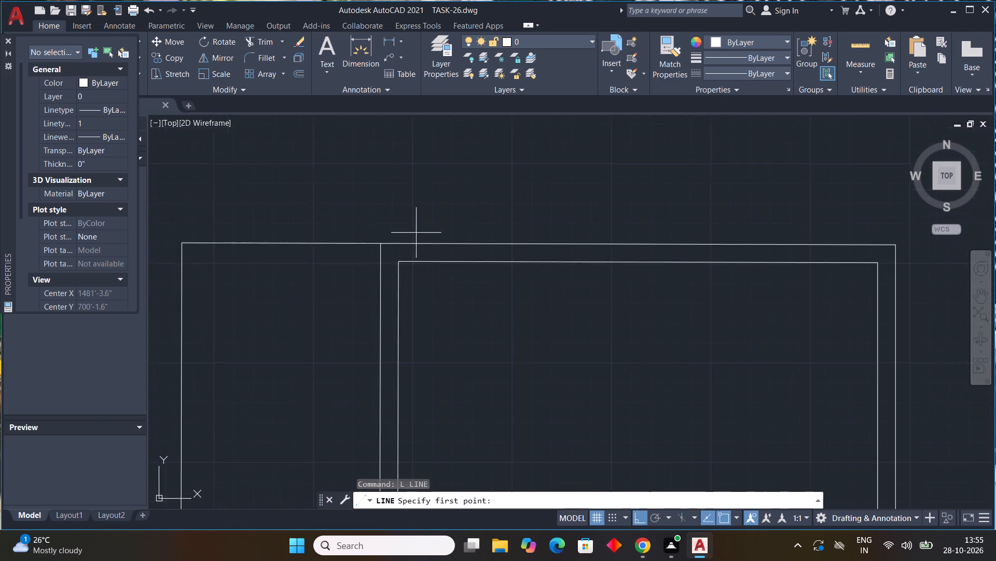
pyautogui.scroll(1, 416, 233)
pyautogui.click(358, 259)
pyautogui.scroll(-1, 270, 266)
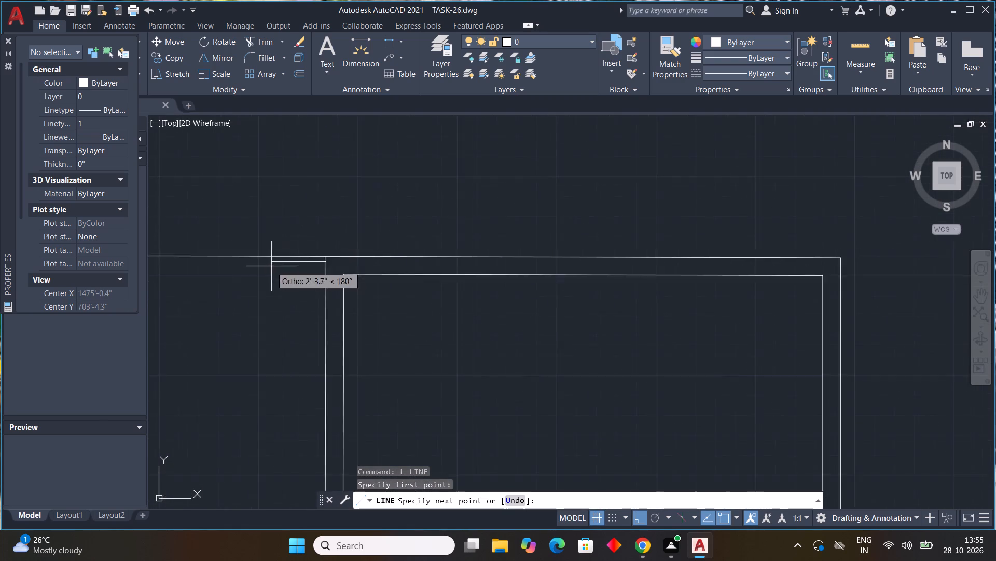
pyautogui.scroll(-1, 272, 266)
pyautogui.moveTo(309, 273); pyautogui.dragTo(663, 245, button='middle')
pyautogui.scroll(3, 551, 238)
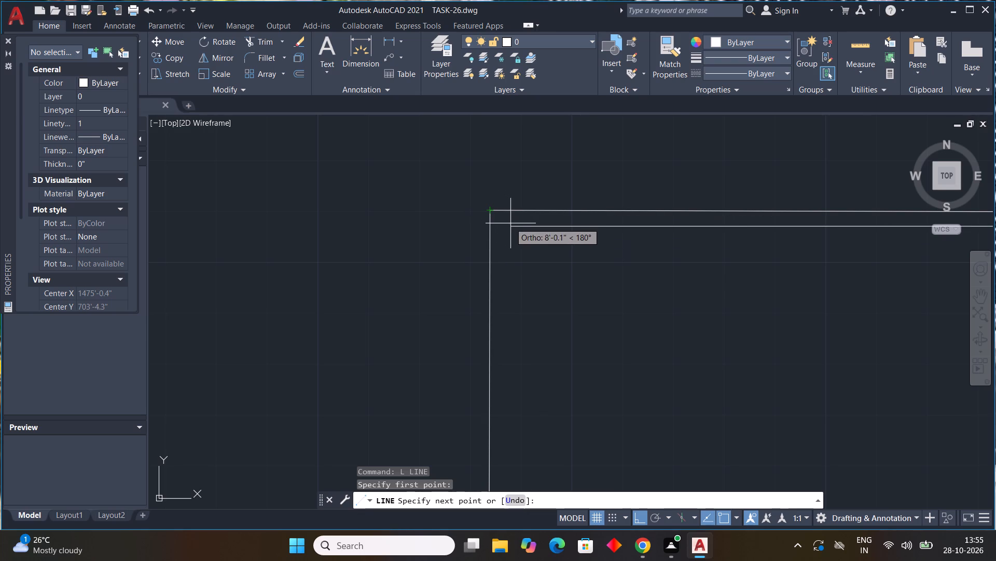
pyautogui.click(506, 225)
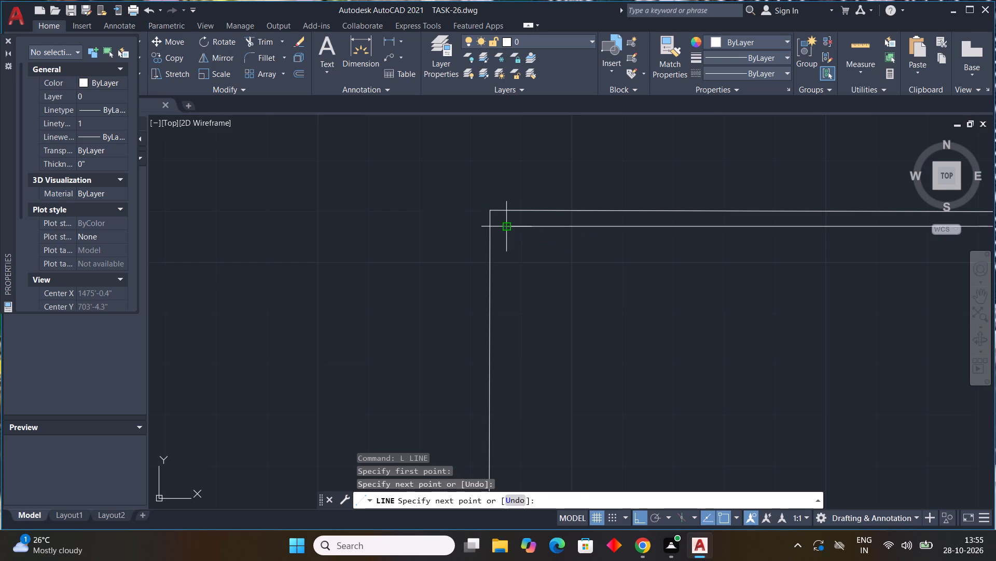
pyautogui.scroll(-1, 519, 318)
pyautogui.moveTo(519, 313); pyautogui.dragTo(487, 198, button='middle')
pyautogui.scroll(-1, 499, 224)
pyautogui.moveTo(505, 426); pyautogui.dragTo(450, 192, button='middle')
pyautogui.click(428, 304)
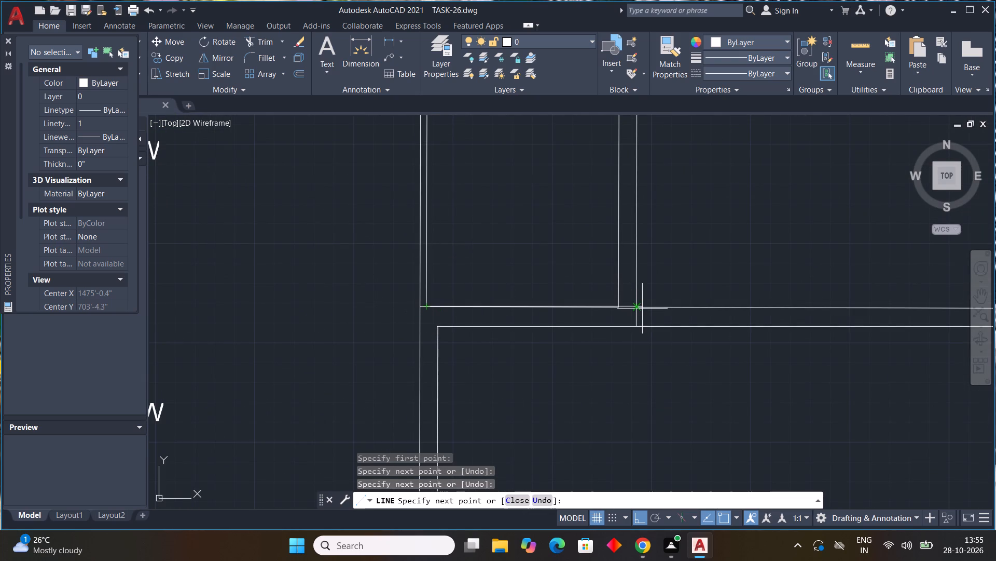
pyautogui.press('Escape')
pyautogui.press('Escape')
pyautogui.press('Escape')
# Trim both horizontal partition lines between the vertical partition and the right wall.
pyautogui.scroll(-4, 524, 266)
pyautogui.moveTo(620, 263); pyautogui.dragTo(620, 263, button='middle')
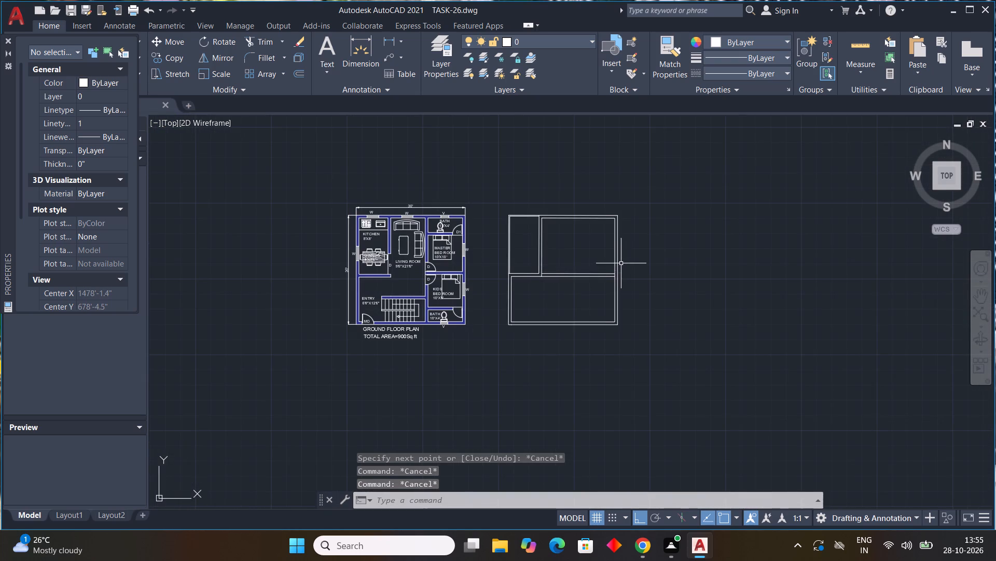
pyautogui.moveTo(620, 263); pyautogui.dragTo(519, 254, button='middle')
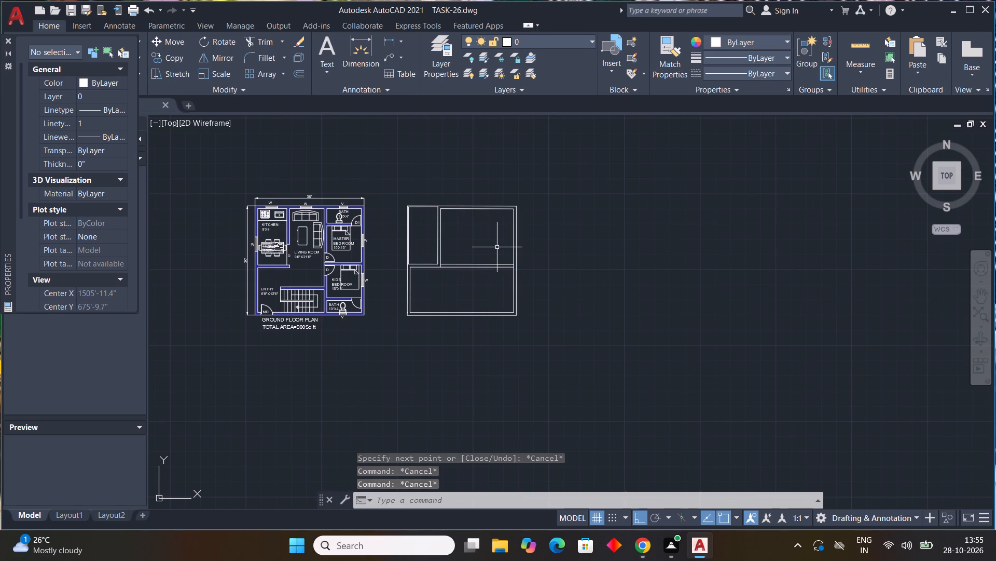
pyautogui.scroll(1, 486, 269)
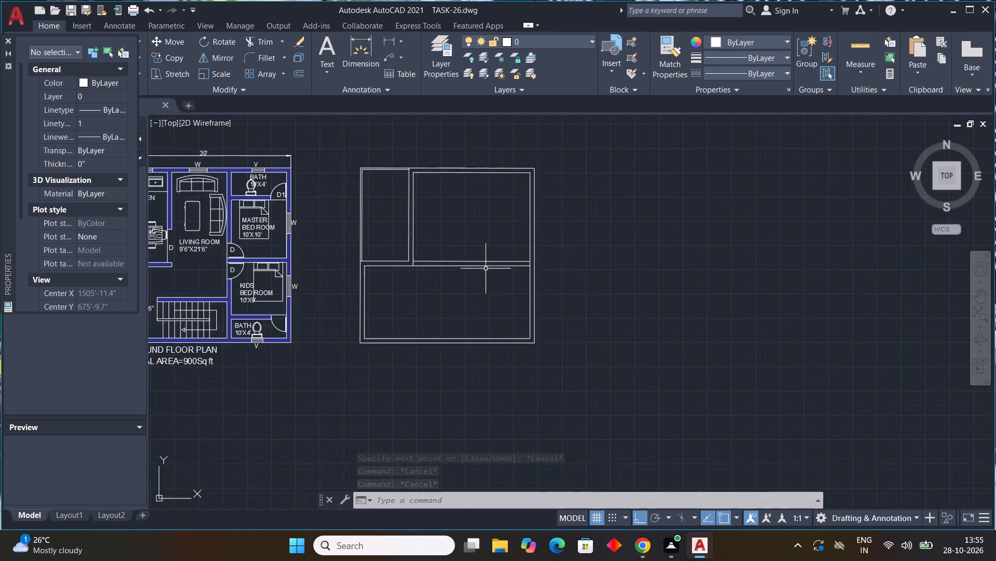
pyautogui.scroll(1, 486, 269)
pyautogui.press('t')
pyautogui.press('r')
pyautogui.press('space')
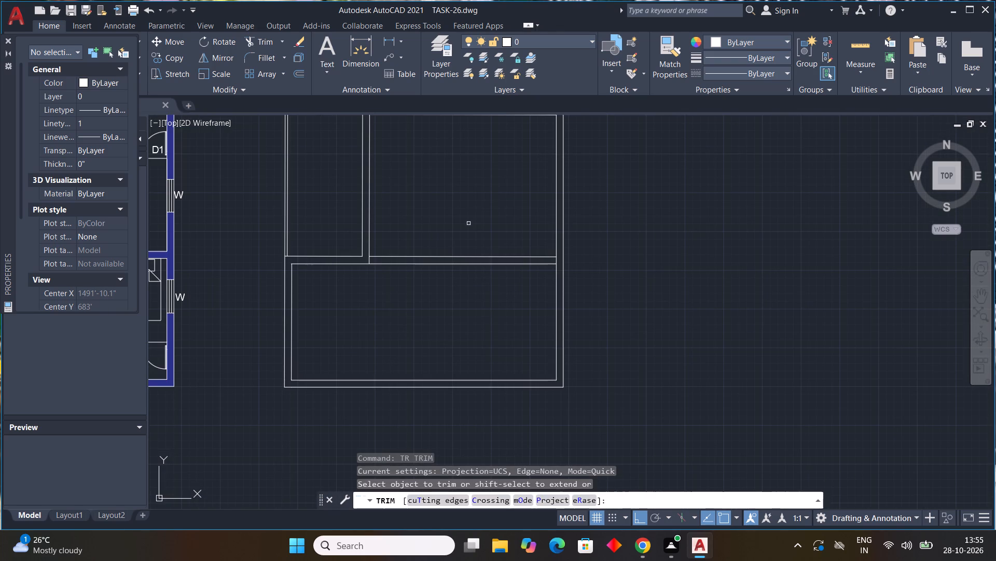
pyautogui.moveTo(468, 222); pyautogui.dragTo(459, 307)
pyautogui.press('Escape')
pyautogui.press('Escape')
pyautogui.press('Escape')
pyautogui.press('Escape')
pyautogui.press('Escape')
pyautogui.press('Escape')
pyautogui.press('Escape')
pyautogui.press('Escape')
pyautogui.press('Escape')
pyautogui.press('Escape')
pyautogui.press('Escape')
pyautogui.press('Escape')
pyautogui.press('Escape')
pyautogui.press('Escape')
pyautogui.press('Escape')
pyautogui.press('Escape')
pyautogui.press('Escape')
pyautogui.press('Escape')
pyautogui.press('Escape')
pyautogui.press('Escape')
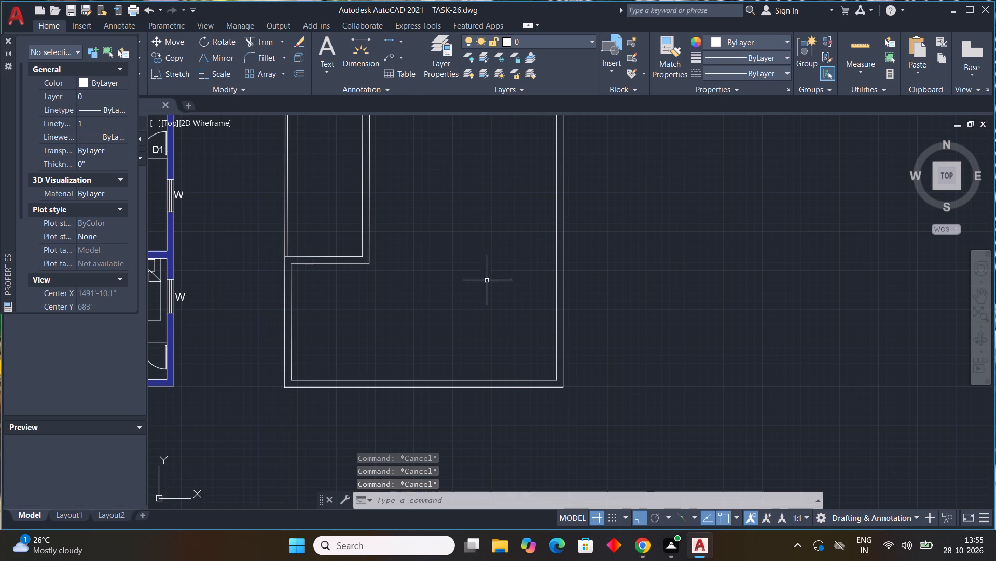
# Offset the right wall's inner line 10' to the left, into the plan.
pyautogui.scroll(-1, 596, 250)
pyautogui.moveTo(594, 252); pyautogui.dragTo(569, 292, button='middle')
pyautogui.press('Escape')
pyautogui.press('Escape')
pyautogui.press('Escape')
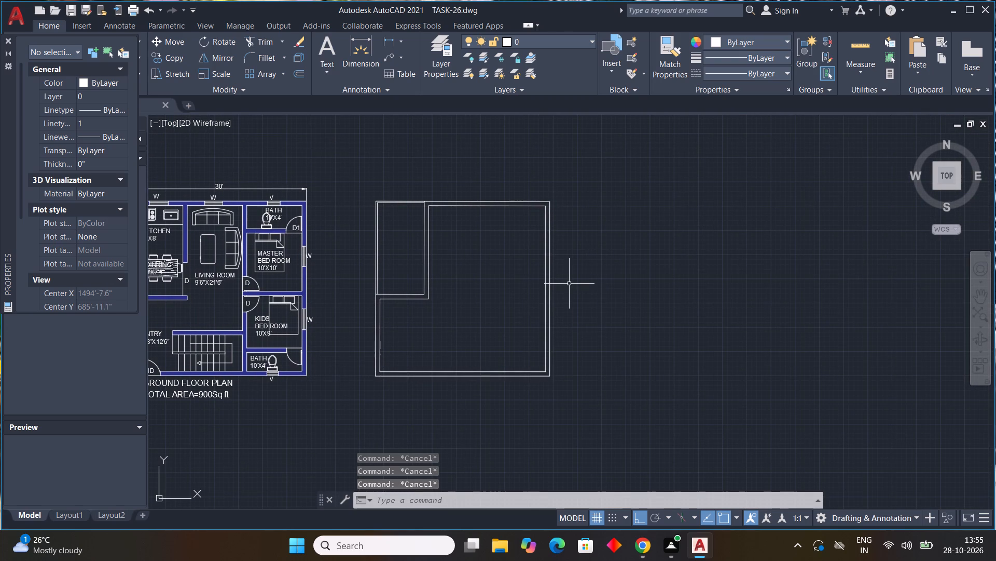
pyautogui.press('Escape')
pyautogui.press('Escape')
pyautogui.press('Escape')
pyautogui.write('OFF')
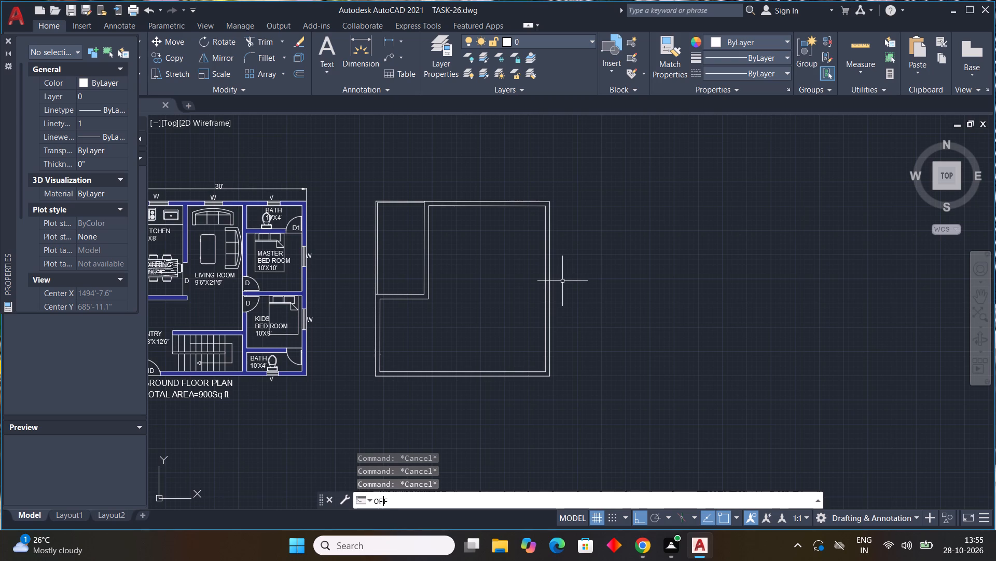
pyautogui.press('space')
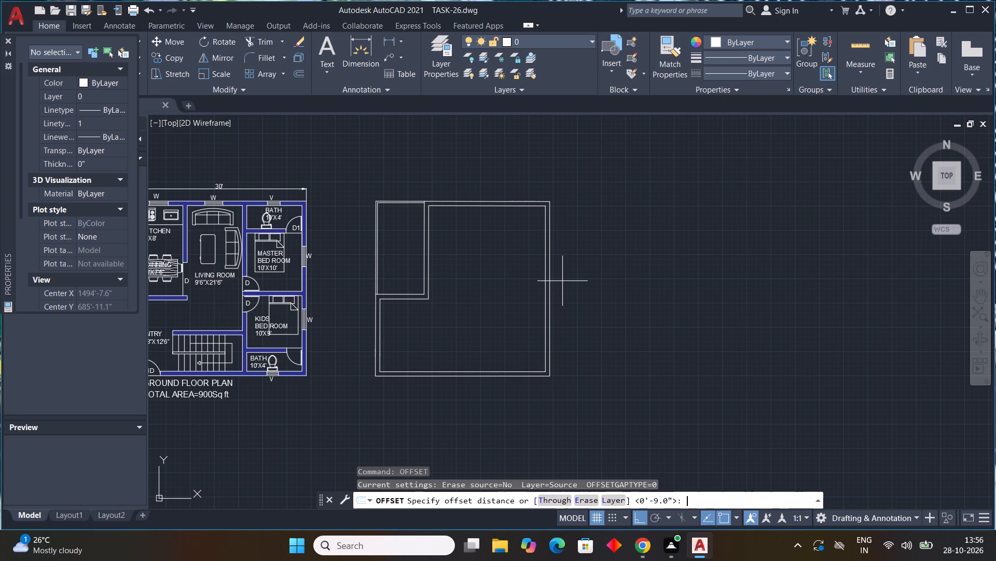
pyautogui.write("10'")
pyautogui.press('Return')
pyautogui.click(546, 280)
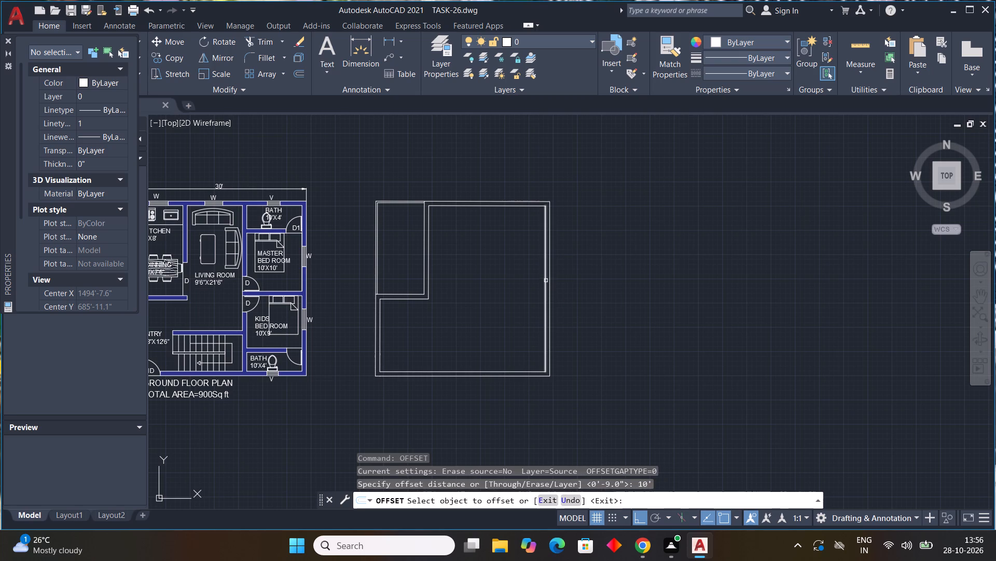
pyautogui.click(407, 262)
pyautogui.press('Escape')
pyautogui.press('Escape')
pyautogui.press('Escape')
pyautogui.press('Escape')
pyautogui.press('Escape')
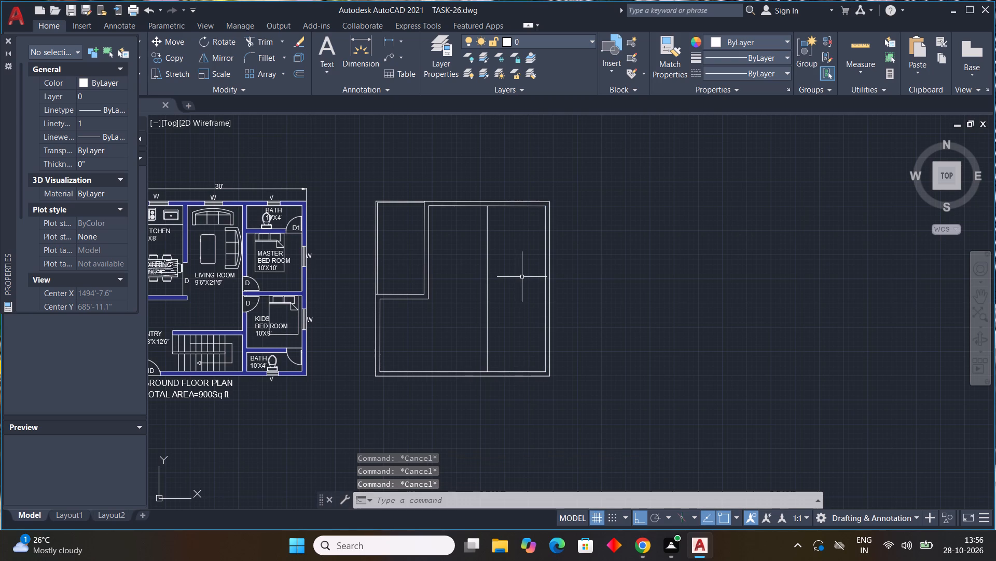
# Offset the new vertical line 9" to the left to form the second vertical partition.
pyautogui.press('space')
pyautogui.press('9')
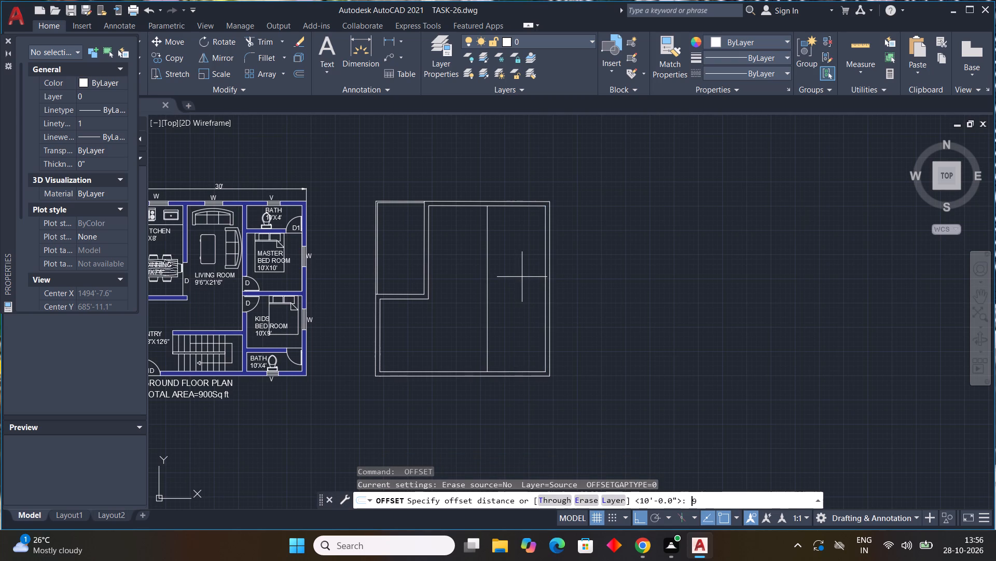
pyautogui.hotkey('shift', '"')
pyautogui.press('Return')
pyautogui.moveTo(487, 265); pyautogui.dragTo(486, 265)
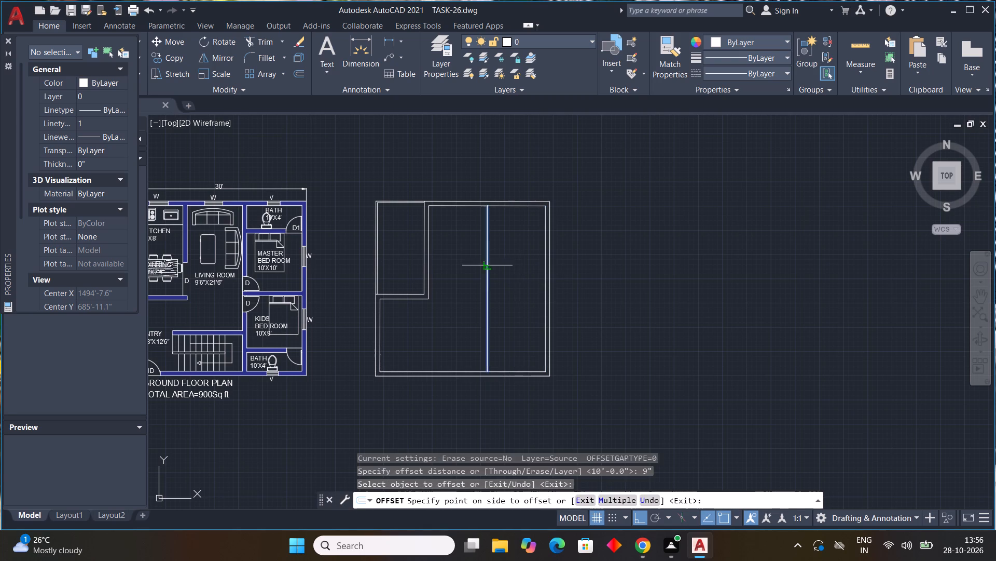
pyautogui.moveTo(486, 265); pyautogui.dragTo(480, 266)
pyautogui.click(451, 275)
pyautogui.press('Escape')
pyautogui.press('Escape')
pyautogui.press('Escape')
pyautogui.press('Escape')
pyautogui.press('Escape')
pyautogui.press('Escape')
pyautogui.press('Escape')
pyautogui.press('Escape')
pyautogui.press('Escape')
pyautogui.press('Escape')
pyautogui.press('Escape')
pyautogui.press('Escape')
pyautogui.press('Escape')
pyautogui.press('Escape')
pyautogui.press('Escape')
pyautogui.press('Escape')
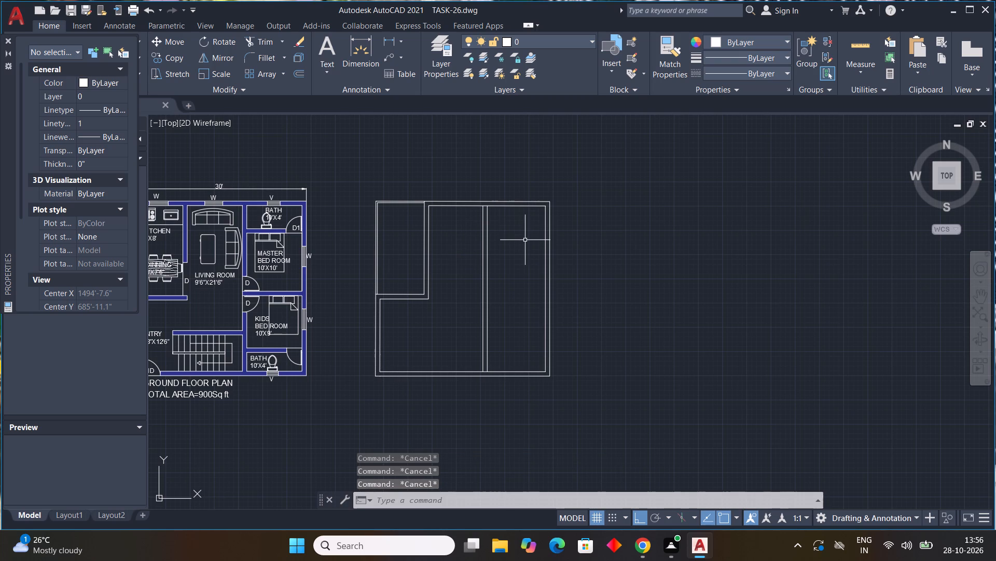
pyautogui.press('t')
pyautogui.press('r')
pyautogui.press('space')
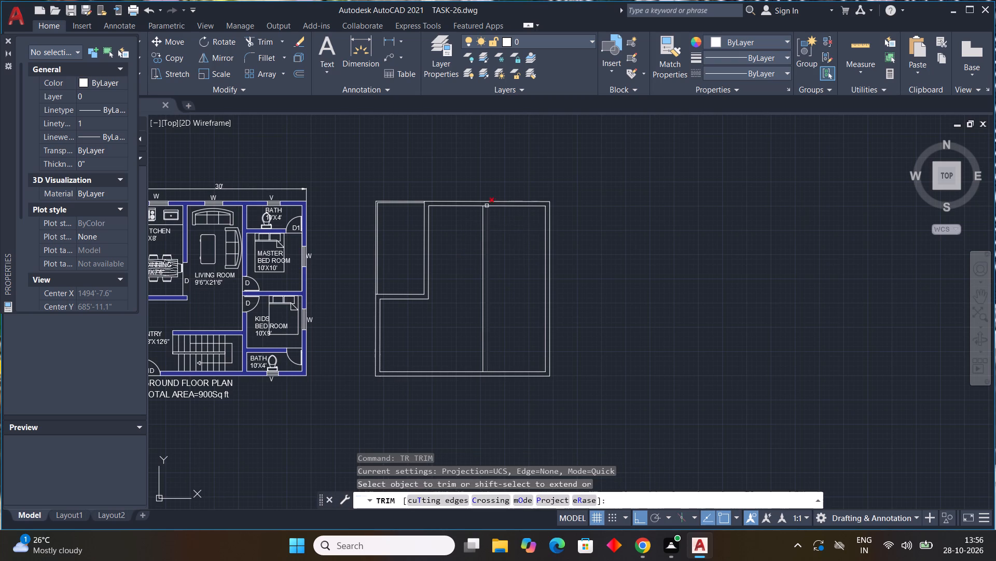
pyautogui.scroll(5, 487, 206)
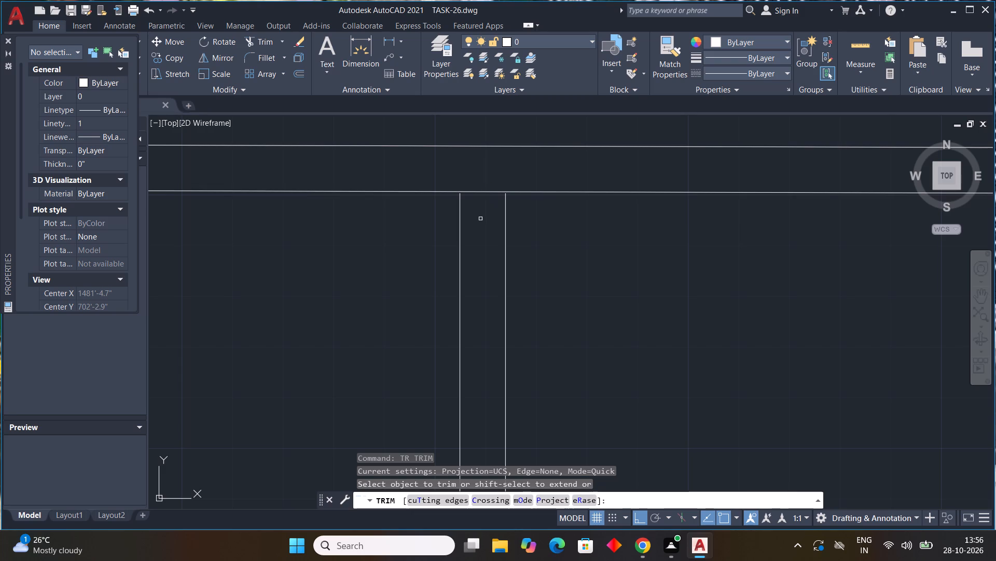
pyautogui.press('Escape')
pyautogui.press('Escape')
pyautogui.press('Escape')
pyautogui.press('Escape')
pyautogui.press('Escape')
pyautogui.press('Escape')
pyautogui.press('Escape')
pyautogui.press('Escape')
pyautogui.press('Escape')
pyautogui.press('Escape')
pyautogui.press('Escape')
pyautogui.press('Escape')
# Stretch the top end of the second vertical partition's right line up to the top wall's inner line.
pyautogui.scroll(4, 507, 197)
pyautogui.moveTo(507, 194); pyautogui.dragTo(641, 233, button='middle')
pyautogui.press('Escape')
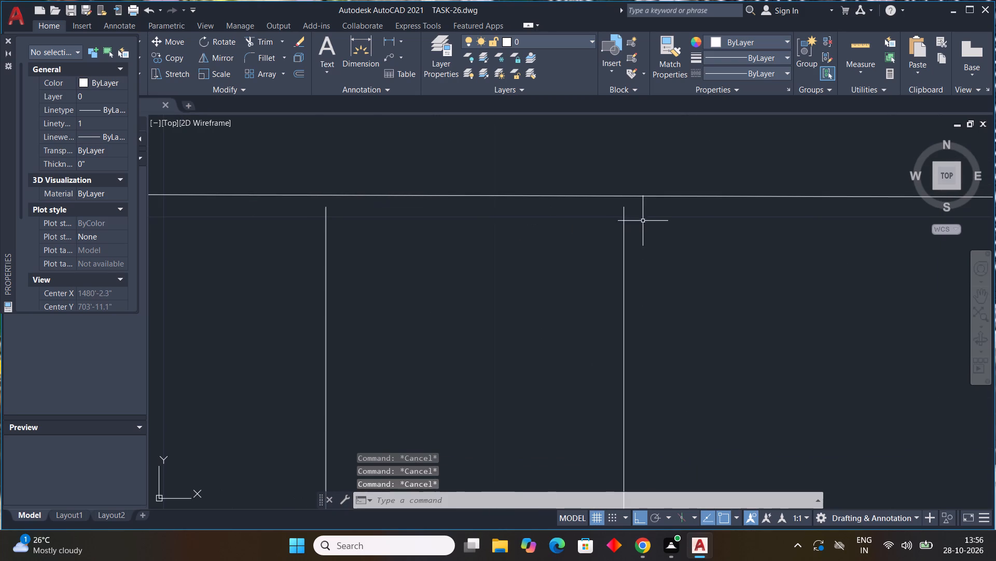
pyautogui.press('Escape')
pyautogui.press('Escape')
pyautogui.click(620, 218)
pyautogui.click(626, 217)
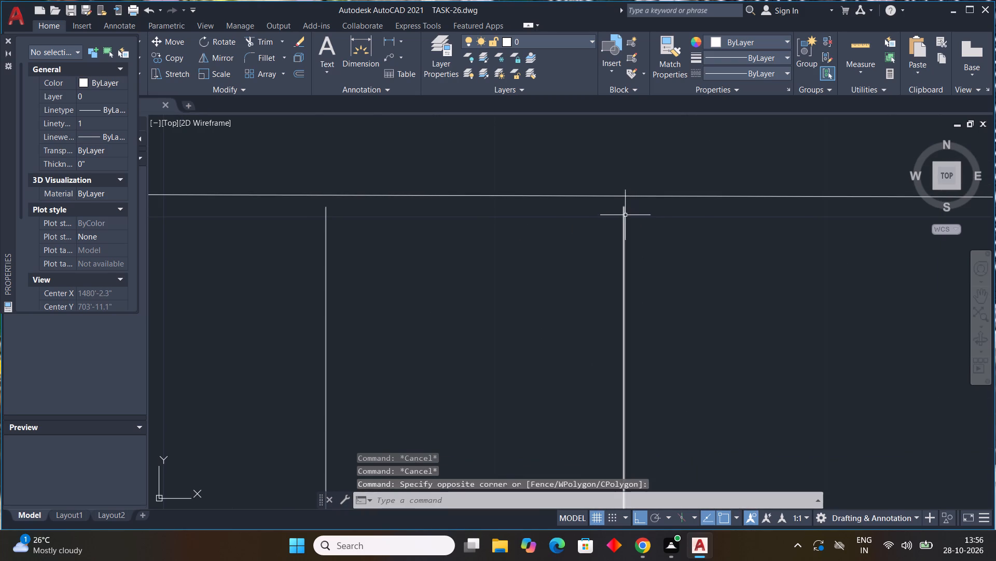
pyautogui.click(625, 215)
pyautogui.click(625, 207)
pyautogui.click(624, 196)
pyautogui.press('Escape')
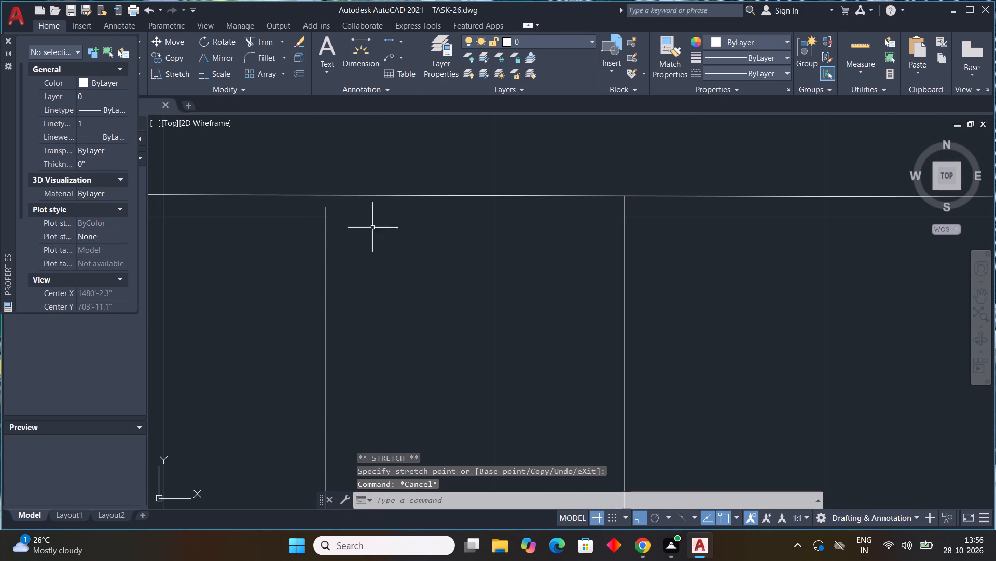
# Stretch the top end of the second vertical partition's left line up to the top wall's inner line.
pyautogui.click(327, 217)
pyautogui.click(326, 203)
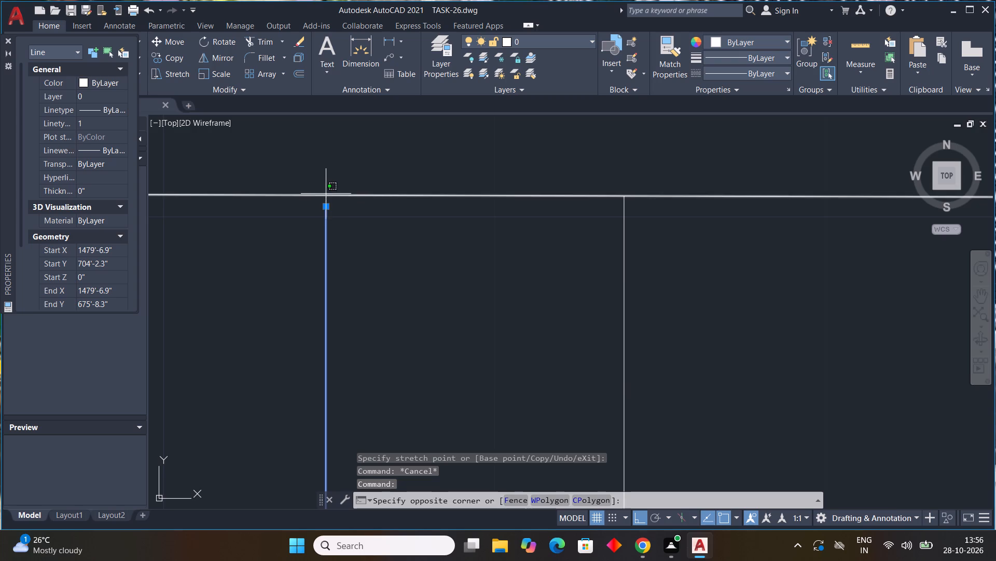
pyautogui.click(326, 194)
pyautogui.press('Escape')
pyautogui.click(325, 218)
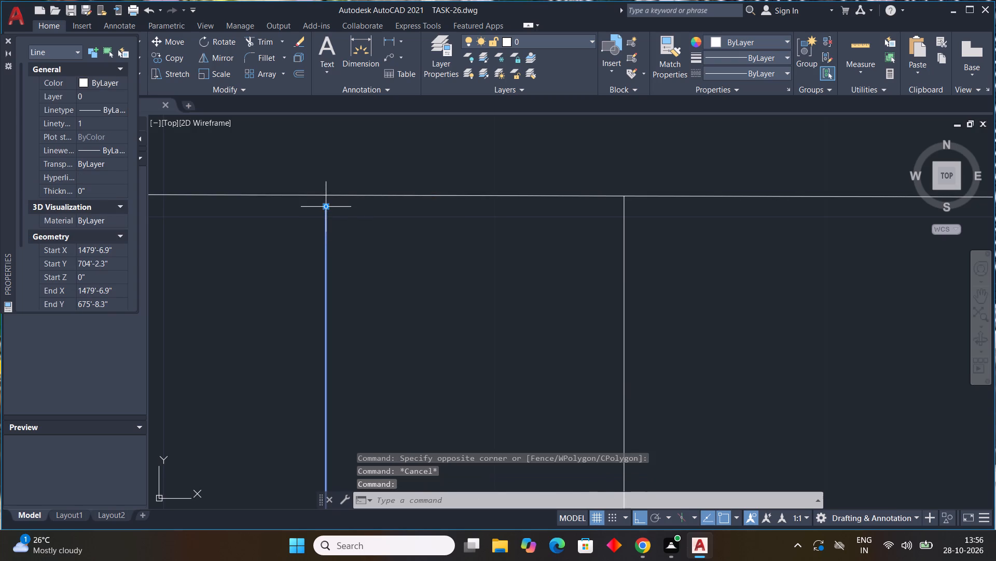
pyautogui.click(325, 205)
pyautogui.click(323, 194)
pyautogui.press('Escape')
# Examine the plan's top-right wall corner and where the second vertical partition meets the bottom wall.
pyautogui.scroll(-5, 372, 257)
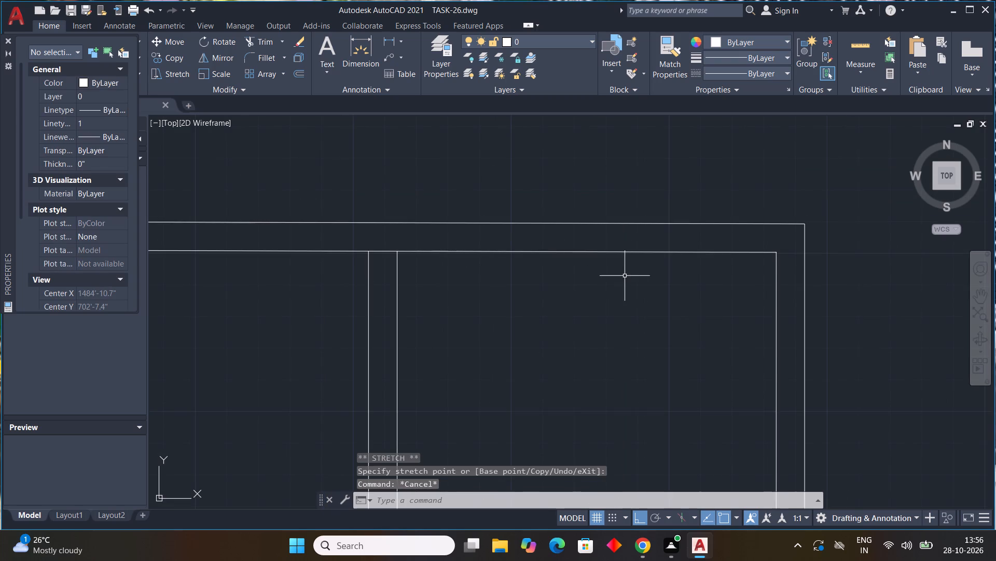
pyautogui.scroll(-2, 758, 251)
pyautogui.moveTo(757, 251); pyautogui.dragTo(679, 235, button='middle')
pyautogui.scroll(-1, 679, 235)
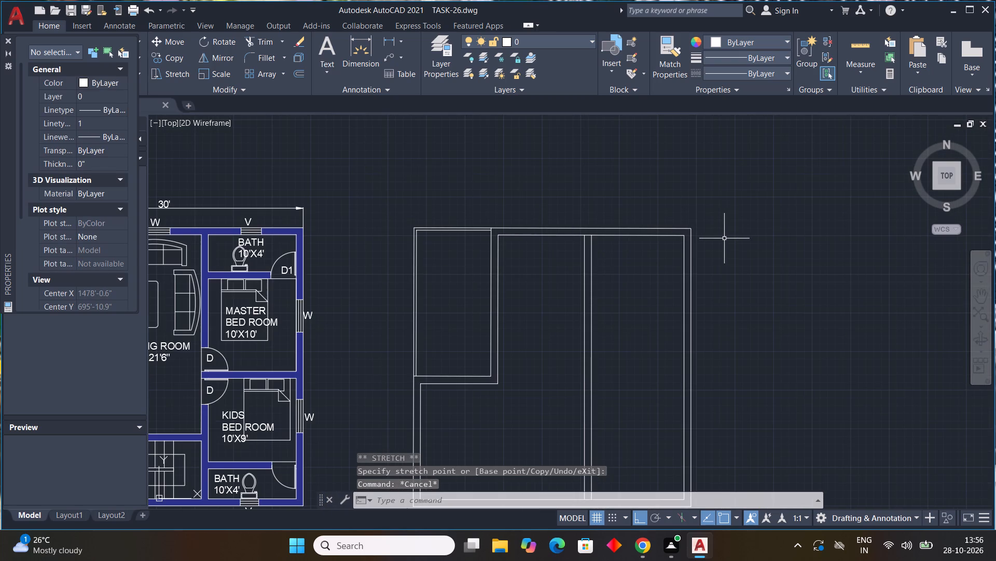
pyautogui.scroll(5, 691, 239)
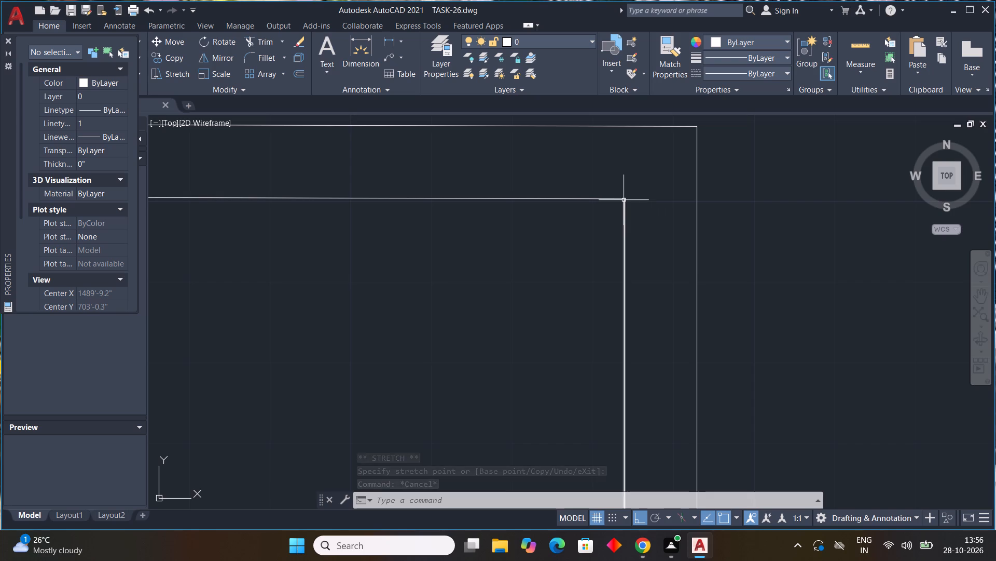
pyautogui.scroll(4, 625, 195)
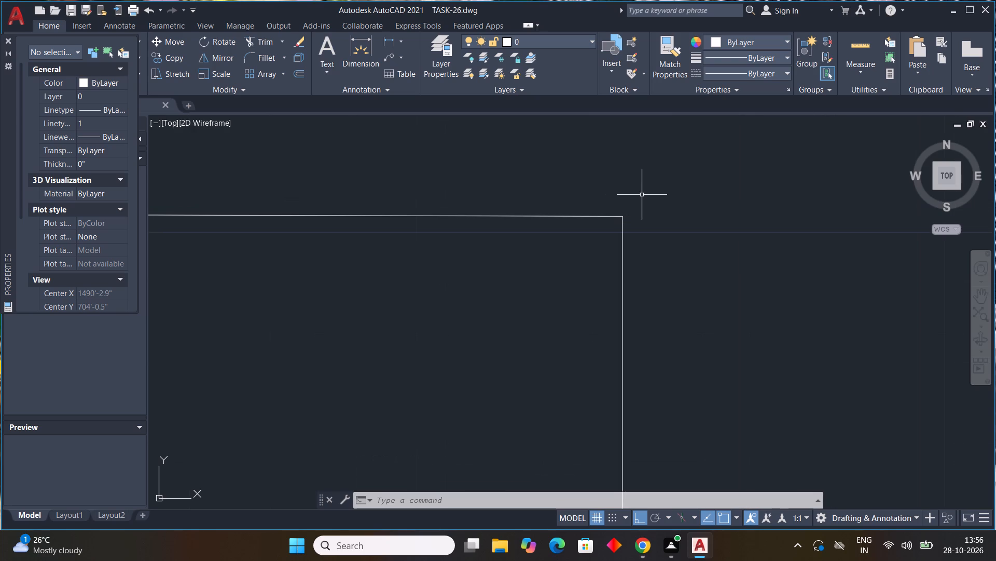
pyautogui.scroll(-10, 642, 195)
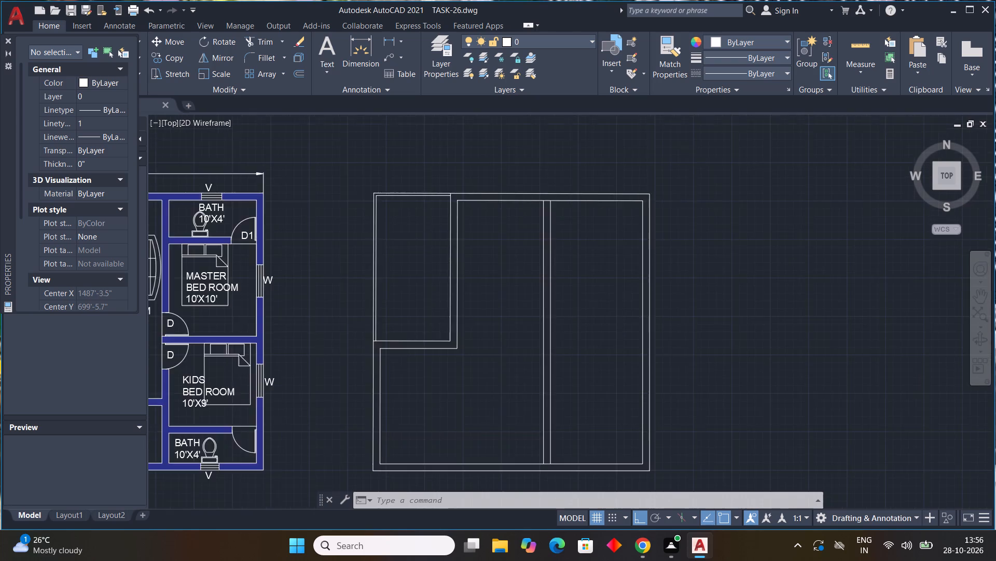
pyautogui.press('Escape')
pyautogui.press('Escape')
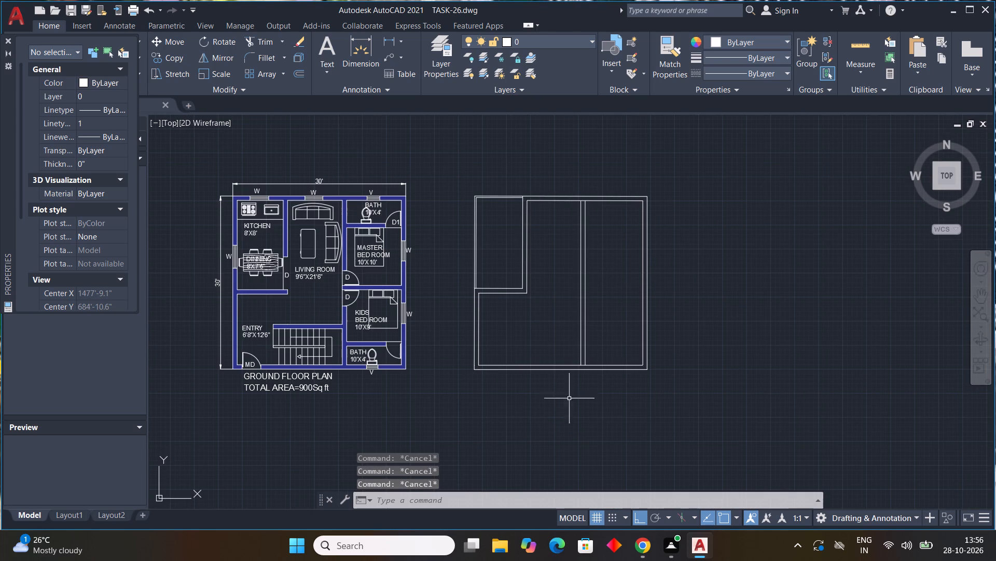
pyautogui.scroll(9, 587, 368)
pyautogui.scroll(-1, 593, 329)
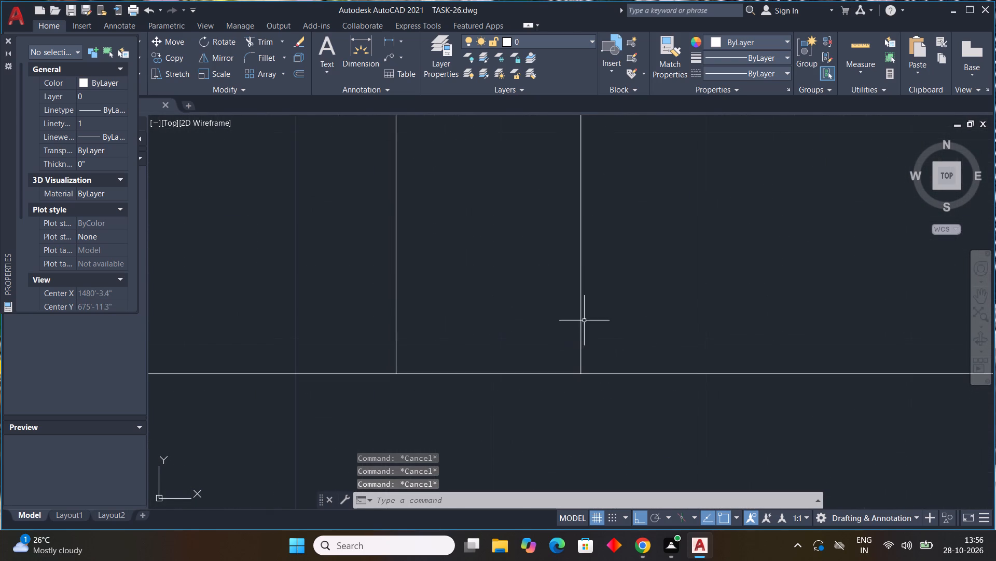
# Trim the top wall's inner line between the two lines of the second vertical partition.
pyautogui.scroll(-5, 578, 313)
pyautogui.scroll(-4, 591, 406)
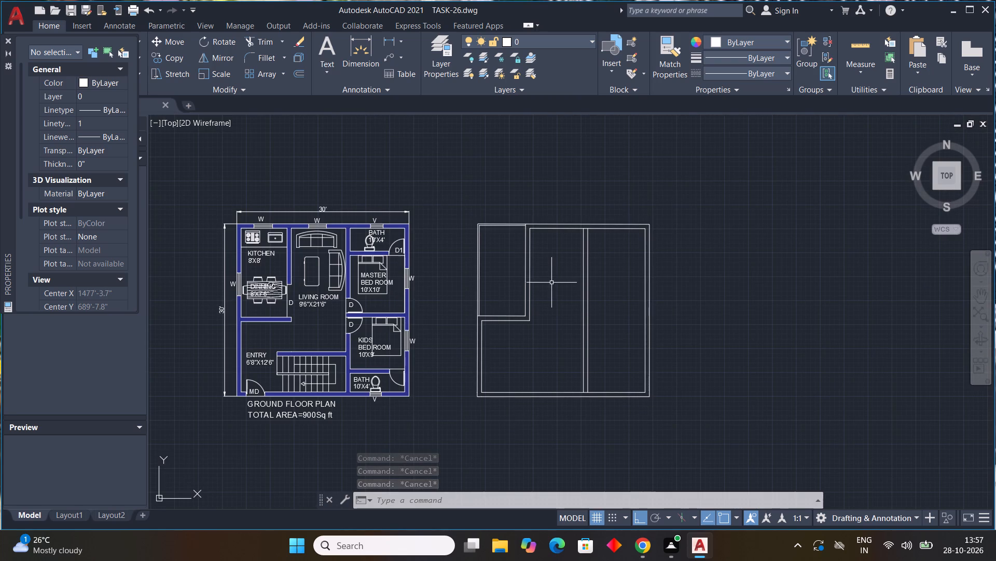
pyautogui.press('Escape')
pyautogui.press('Escape')
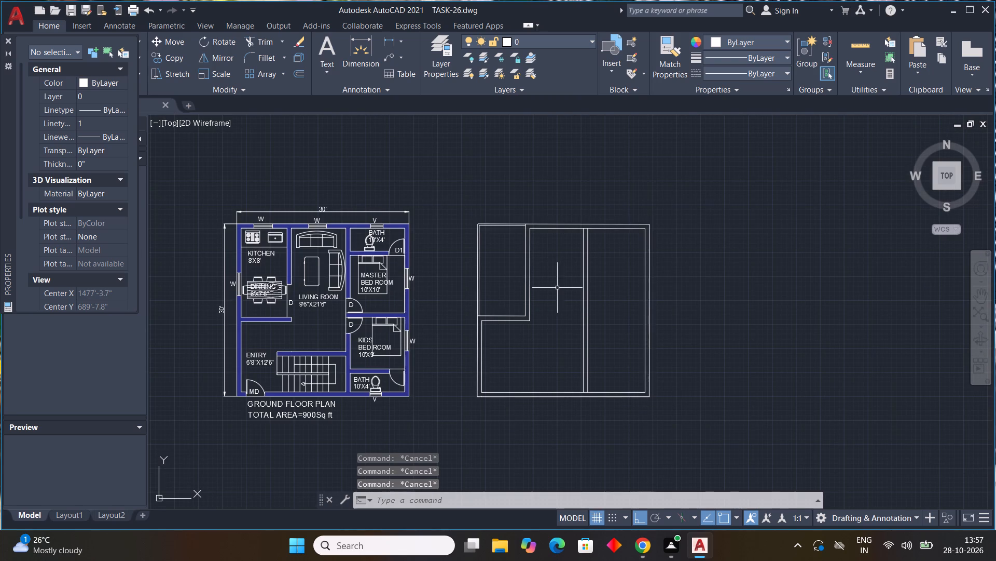
pyautogui.press('t')
pyautogui.press('r')
pyautogui.press('space')
pyautogui.scroll(3, 609, 210)
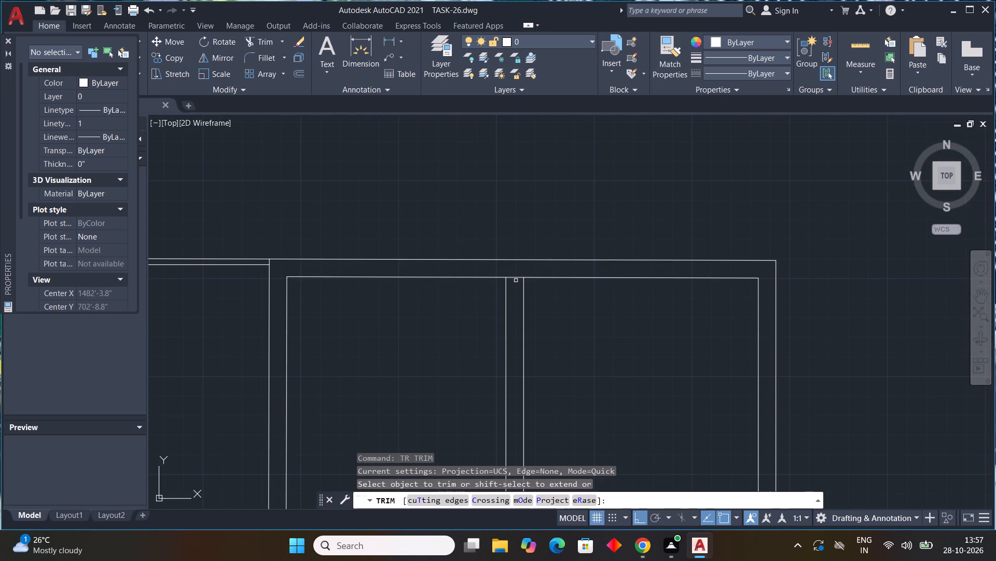
pyautogui.click(518, 278)
pyautogui.scroll(-3, 584, 340)
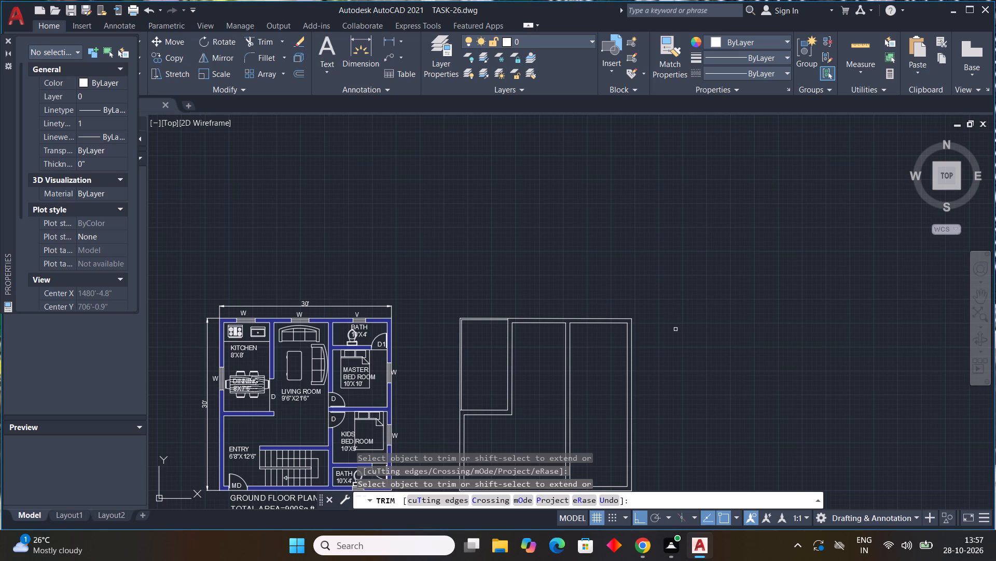
pyautogui.press('Escape')
pyautogui.press('Escape')
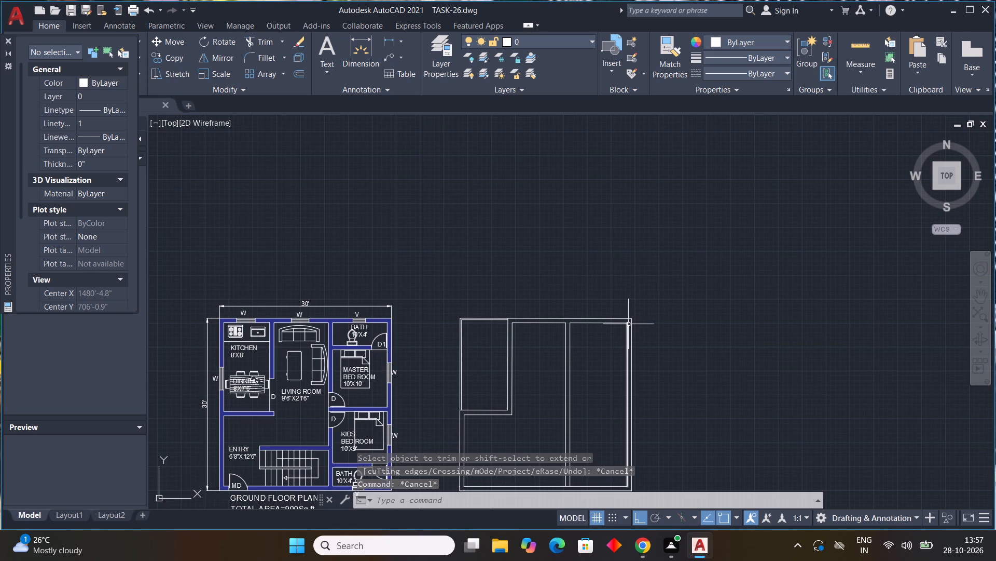
pyautogui.press('Escape')
pyautogui.press('Escape')
pyautogui.press('Escape')
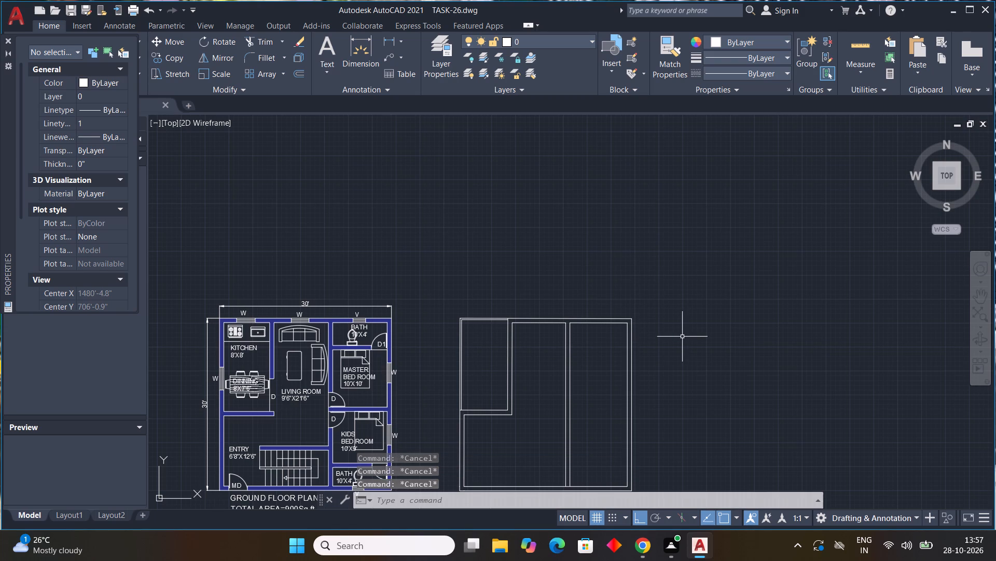
# Offset the top wall's inner line 4' downward in the room east of the second vertical partition.
pyautogui.press('o')
pyautogui.write('FF')
pyautogui.press('space')
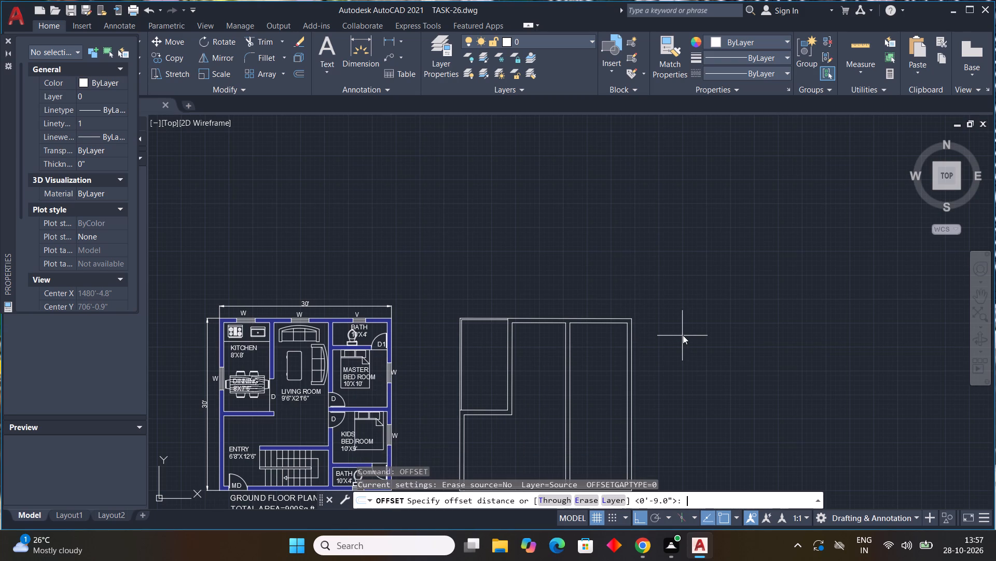
pyautogui.press('4')
pyautogui.press("'")
pyautogui.press('Return')
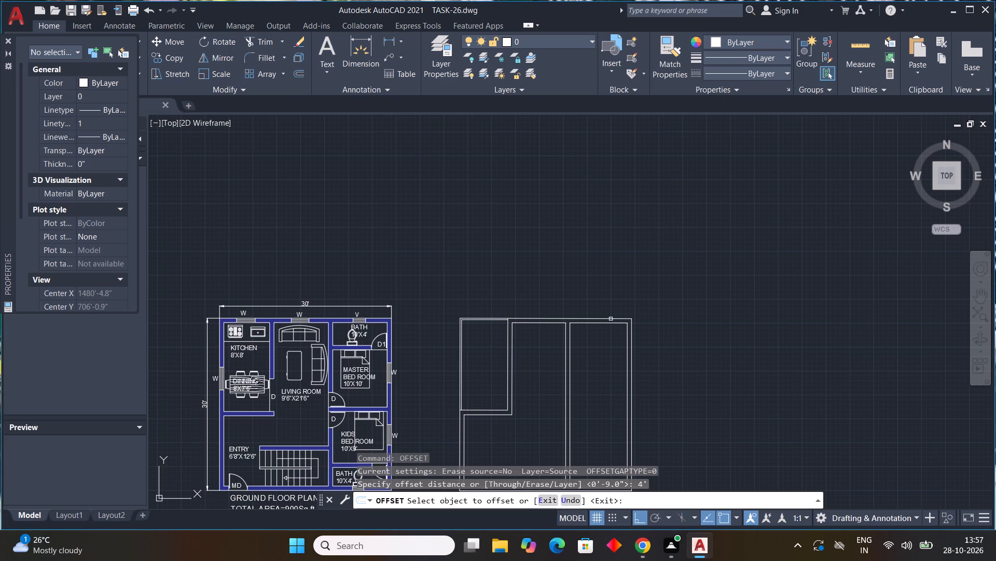
pyautogui.click(603, 324)
pyautogui.click(607, 356)
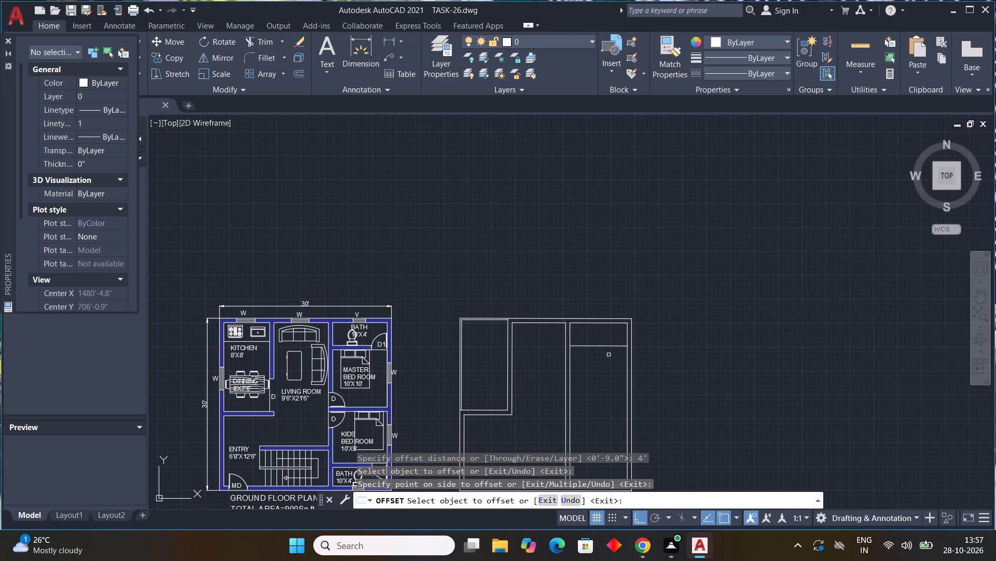
pyautogui.press('Escape')
pyautogui.press('Escape')
pyautogui.press('Escape')
pyautogui.press('Escape')
pyautogui.press('Escape')
pyautogui.press('Escape')
pyautogui.press('Escape')
pyautogui.press('Escape')
pyautogui.press('Escape')
pyautogui.press('Escape')
pyautogui.press('Escape')
# Offset the new horizontal line 9" downward to form the upper horizontal partition of the east rooms.
pyautogui.press('space')
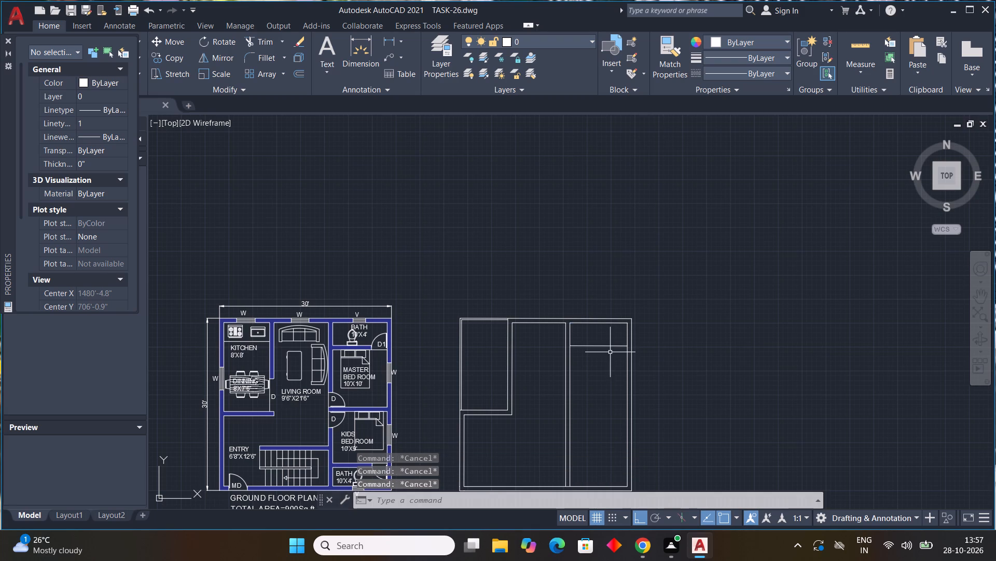
pyautogui.write('9')
pyautogui.hotkey('shift', '"')
pyautogui.press('Return')
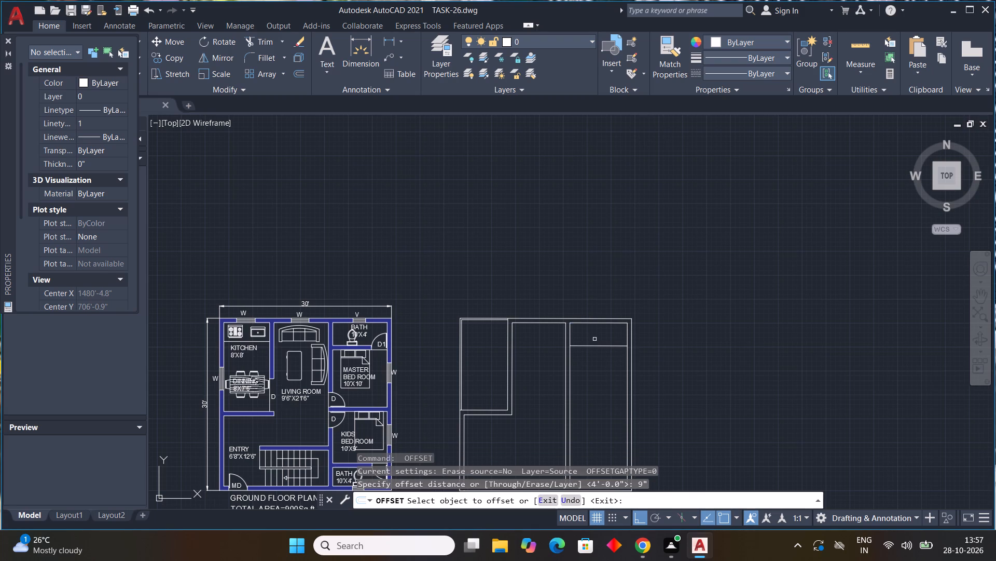
pyautogui.moveTo(596, 344); pyautogui.dragTo(598, 352)
pyautogui.click(597, 366)
pyautogui.scroll(-2, 601, 350)
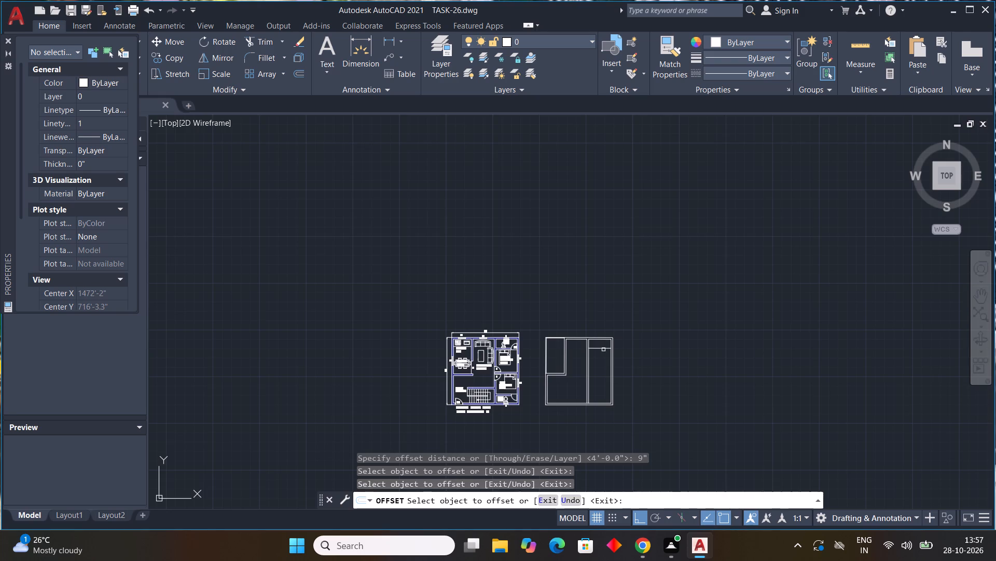
pyautogui.scroll(3, 603, 350)
pyautogui.click(602, 344)
pyautogui.click(599, 352)
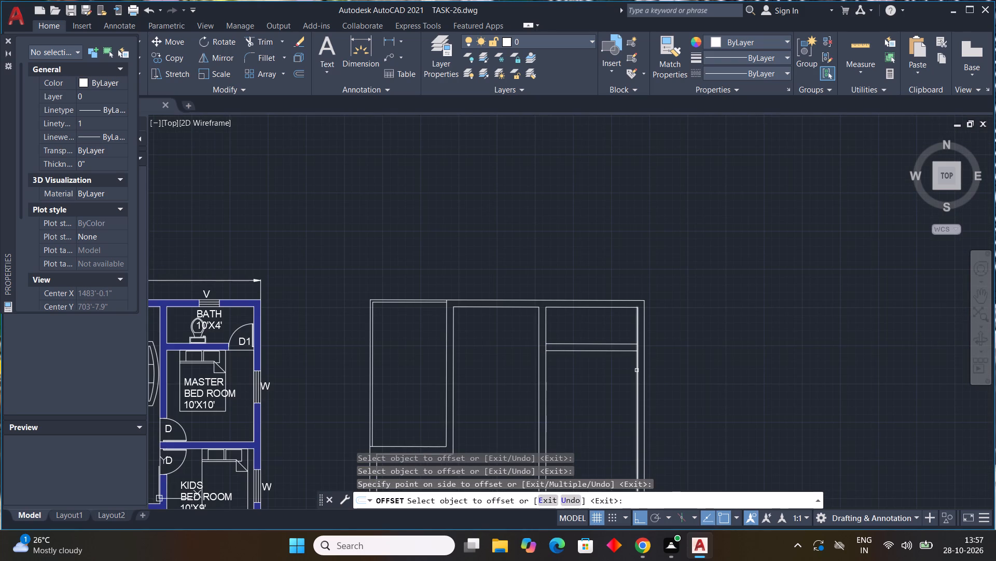
pyautogui.press('Escape')
pyautogui.press('Escape')
pyautogui.press('Escape')
pyautogui.press('Escape')
pyautogui.press('Escape')
pyautogui.press('Escape')
pyautogui.press('Escape')
pyautogui.press('Escape')
pyautogui.press('Escape')
pyautogui.press('Escape')
pyautogui.press('Escape')
pyautogui.press('Escape')
pyautogui.press('Escape')
pyautogui.press('Escape')
pyautogui.press('Escape')
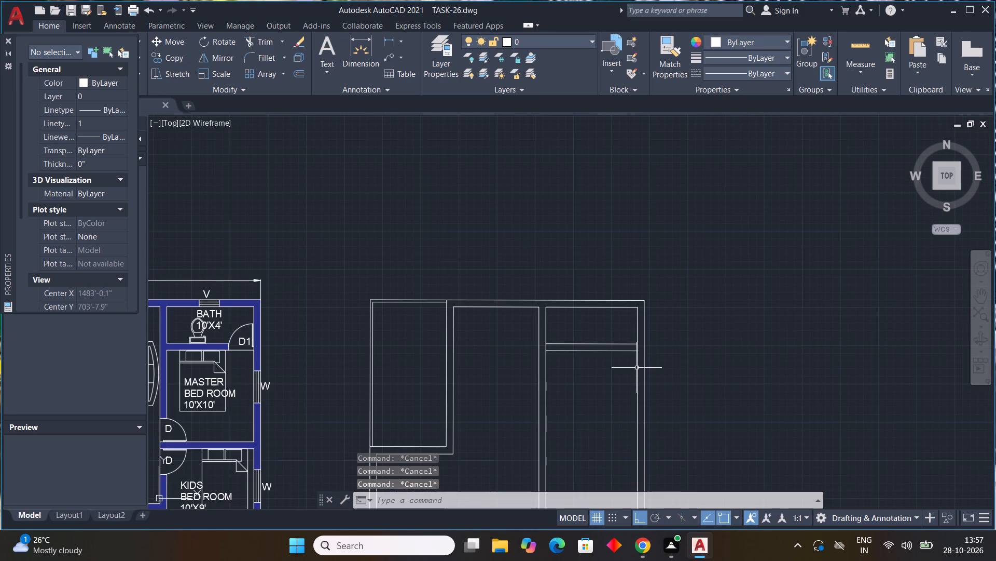
# Offset the upper horizontal partition's lower line 10' downward.
pyautogui.press('space')
pyautogui.write('10')
pyautogui.press("'")
pyautogui.press('Return')
pyautogui.click(627, 349)
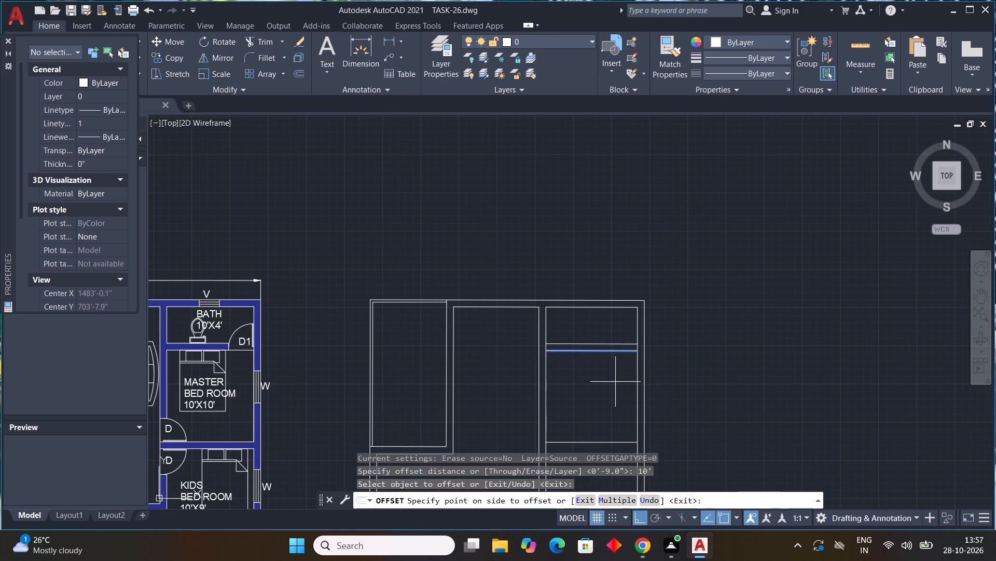
pyautogui.click(615, 383)
pyautogui.scroll(-1, 618, 374)
pyautogui.moveTo(605, 305); pyautogui.dragTo(588, 246, button='middle')
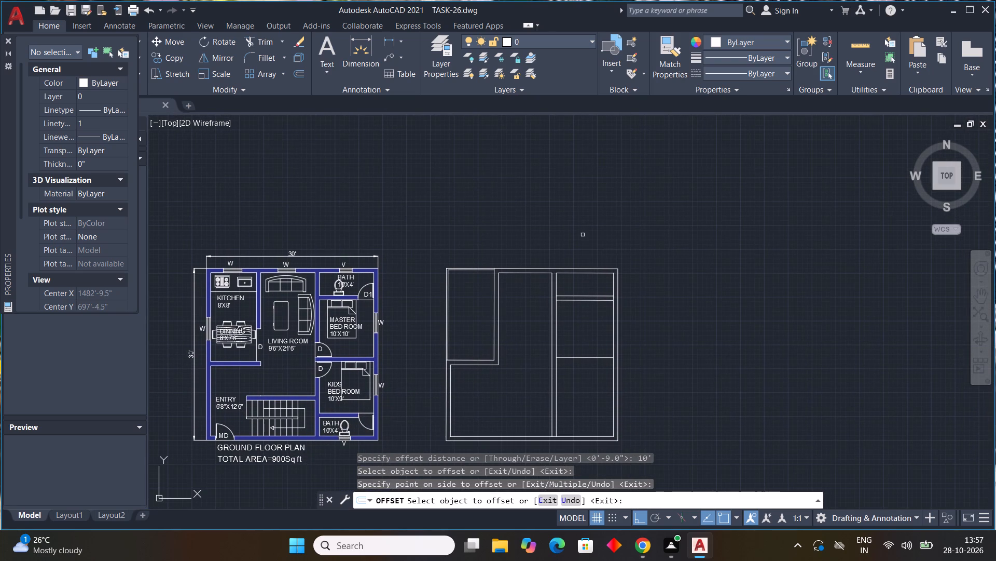
pyautogui.press('Escape')
pyautogui.press('Escape')
pyautogui.press('Escape')
pyautogui.press('Escape')
pyautogui.press('Escape')
pyautogui.press('Escape')
pyautogui.press('Escape')
pyautogui.press('Escape')
pyautogui.press('Escape')
pyautogui.press('Escape')
pyautogui.press('Escape')
pyautogui.press('Escape')
pyautogui.press('Escape')
pyautogui.press('Escape')
pyautogui.press('Escape')
pyautogui.press('Escape')
pyautogui.press('Escape')
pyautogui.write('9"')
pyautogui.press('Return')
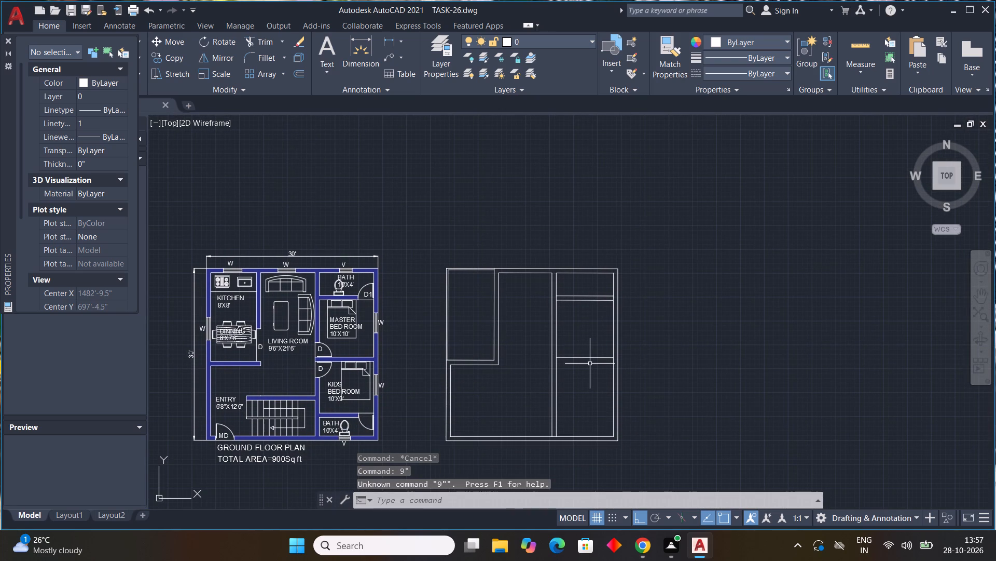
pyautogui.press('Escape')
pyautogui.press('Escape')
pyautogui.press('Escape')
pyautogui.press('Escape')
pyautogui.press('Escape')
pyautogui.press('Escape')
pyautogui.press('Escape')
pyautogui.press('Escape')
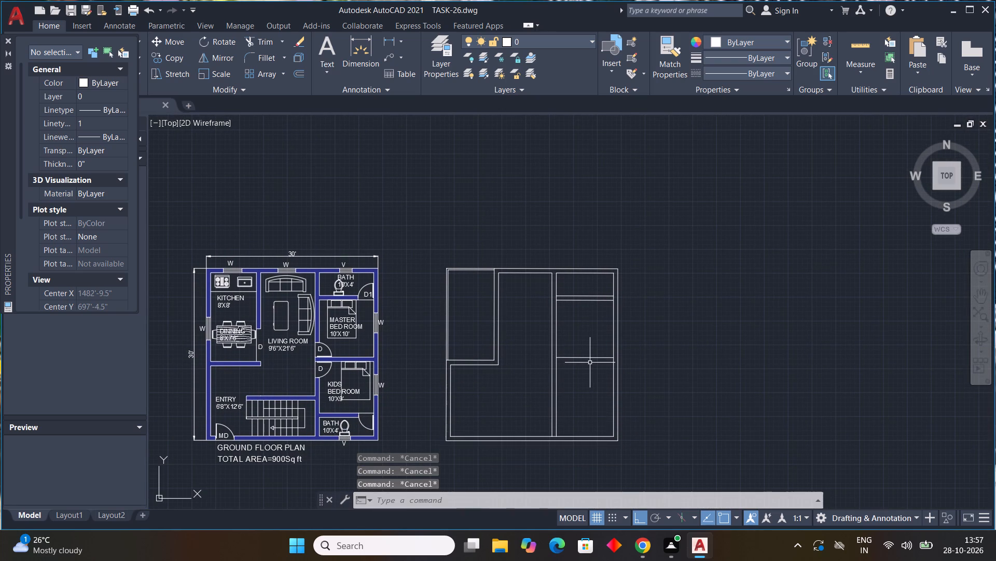
# Offset the new horizontal line 9" downward to form the middle horizontal partition of the east rooms.
pyautogui.write('OFF')
pyautogui.press('space')
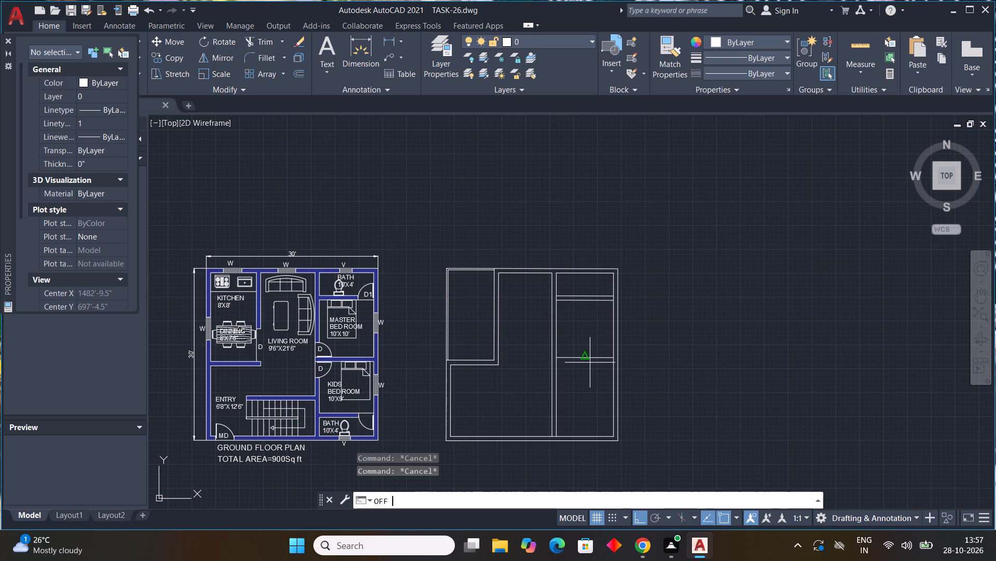
pyautogui.write('9"')
pyautogui.press('Return')
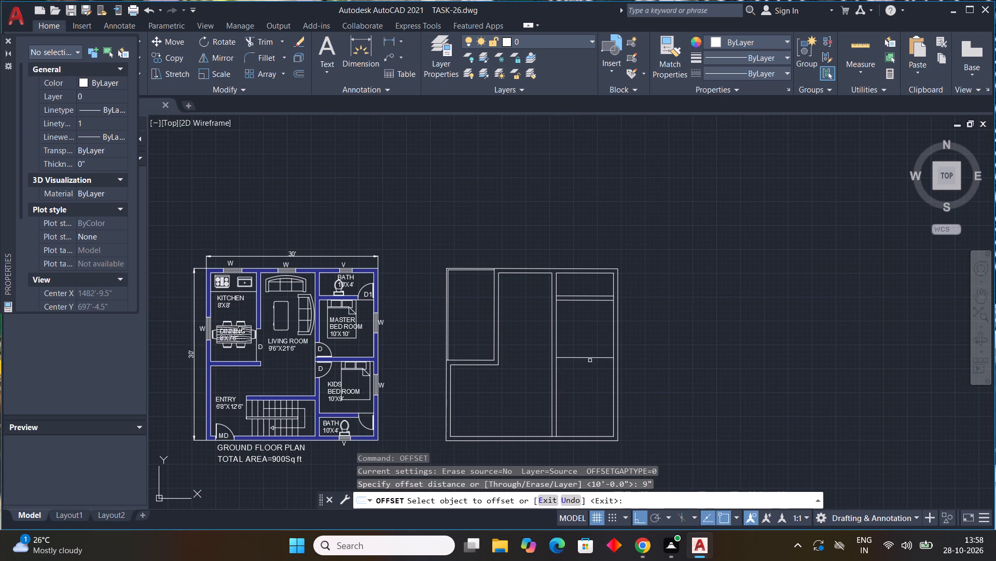
pyautogui.click(590, 358)
pyautogui.click(589, 363)
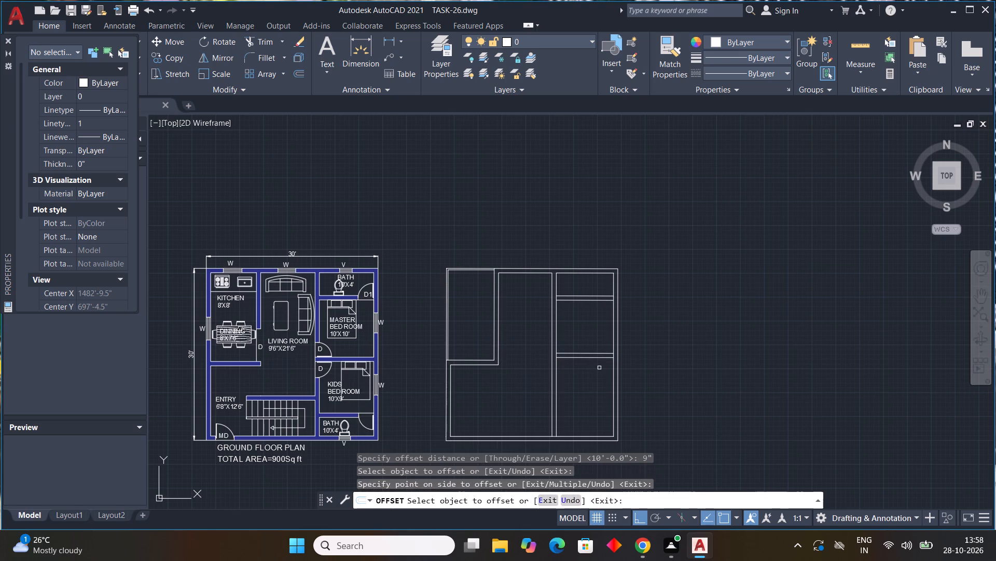
pyautogui.hotkey('ctrl', 'z')
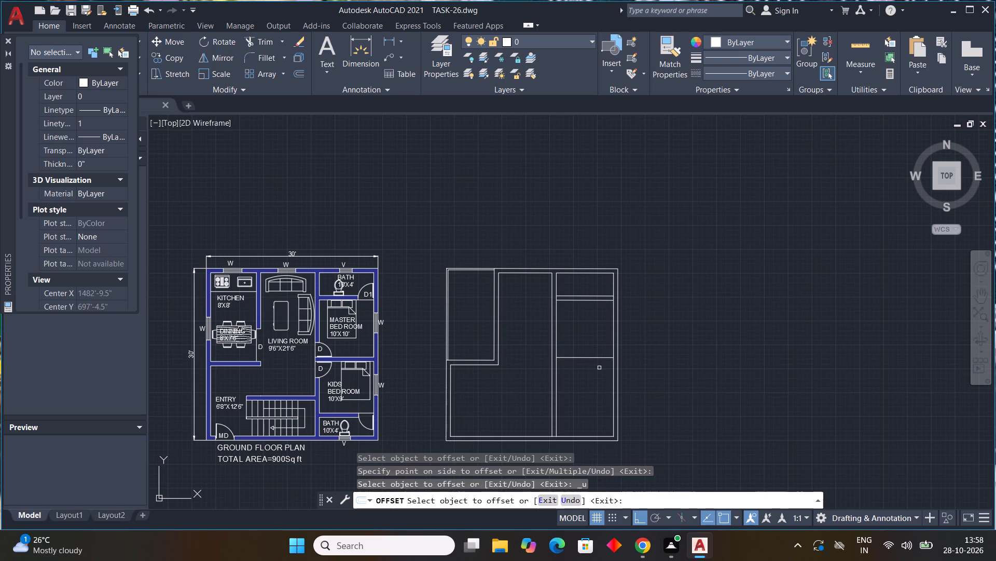
pyautogui.click(592, 356)
pyautogui.click(586, 372)
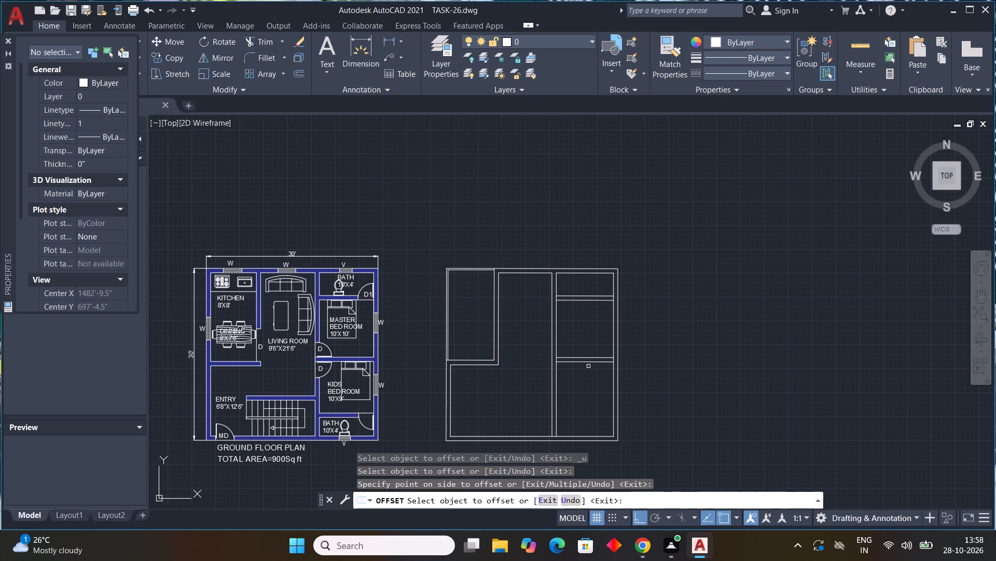
pyautogui.press('Escape')
pyautogui.press('Escape')
pyautogui.press('Escape')
pyautogui.press('Escape')
pyautogui.press('Escape')
pyautogui.press('Escape')
pyautogui.press('Escape')
pyautogui.press('Escape')
pyautogui.press('Escape')
pyautogui.press('Escape')
pyautogui.press('Escape')
pyautogui.press('Escape')
pyautogui.press('Escape')
pyautogui.press('Escape')
pyautogui.press('Escape')
pyautogui.press('Escape')
# Offset the middle horizontal partition's lower line 9' downward.
pyautogui.moveTo(594, 390); pyautogui.dragTo(548, 313, button='middle')
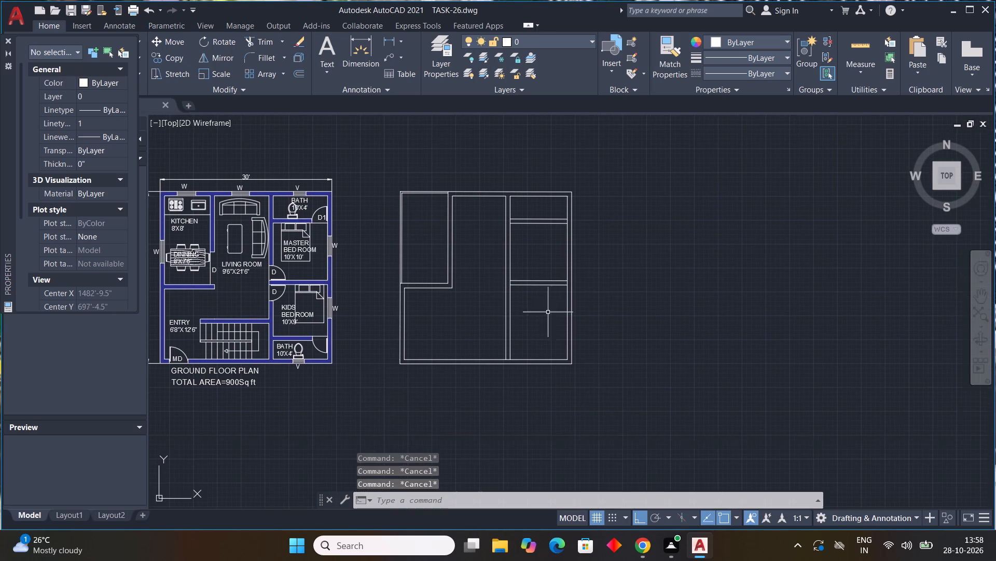
pyautogui.press('space')
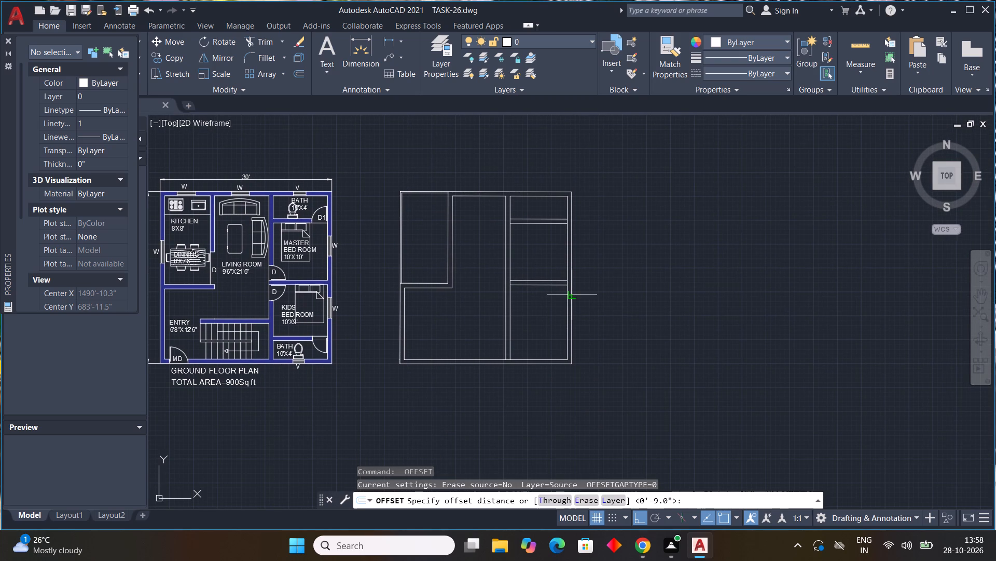
pyautogui.write("9'")
pyautogui.press('Return')
pyautogui.moveTo(546, 284); pyautogui.dragTo(549, 304)
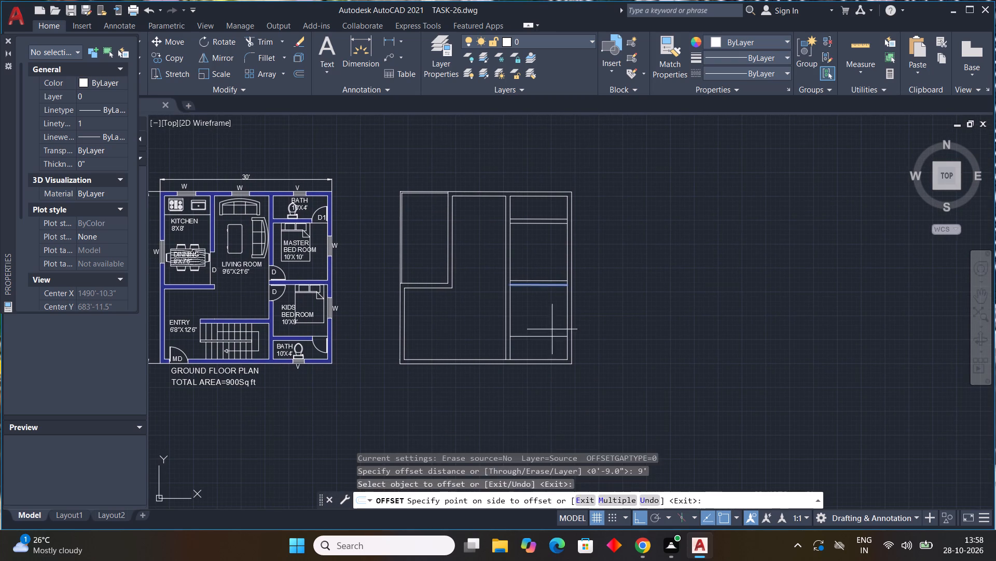
pyautogui.click(552, 332)
pyautogui.press('Escape')
# Offset the new horizontal line 9" downward to form the lowest horizontal partition of the east rooms.
pyautogui.press('space')
pyautogui.press('9')
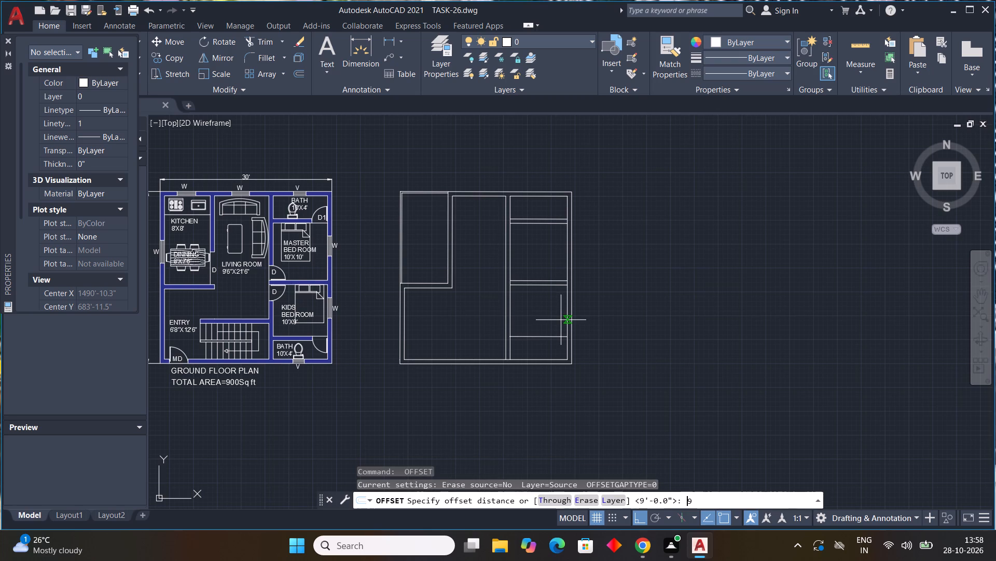
pyautogui.hotkey('shift', '"')
pyautogui.press('Return')
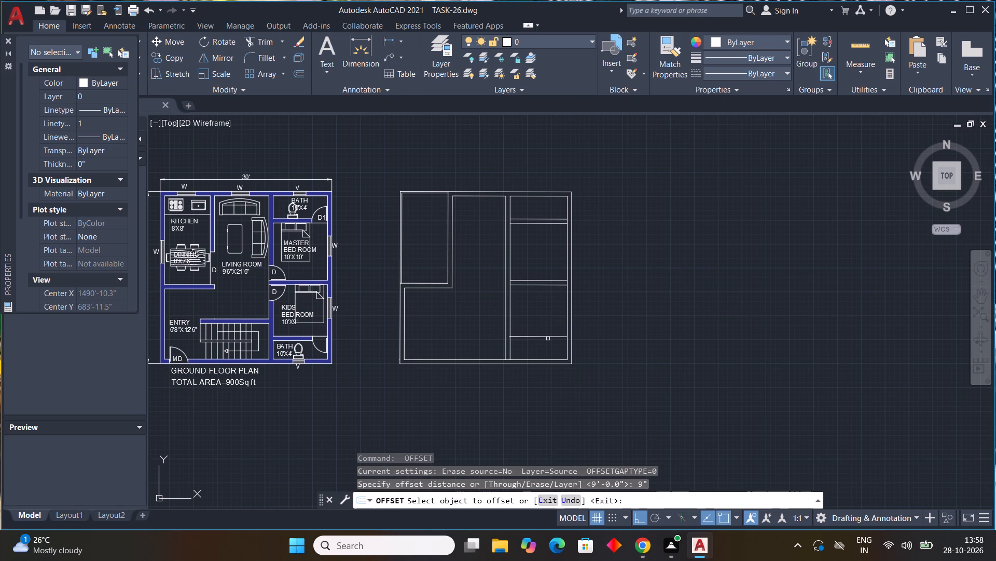
pyautogui.click(548, 339)
pyautogui.click(547, 336)
pyautogui.click(545, 347)
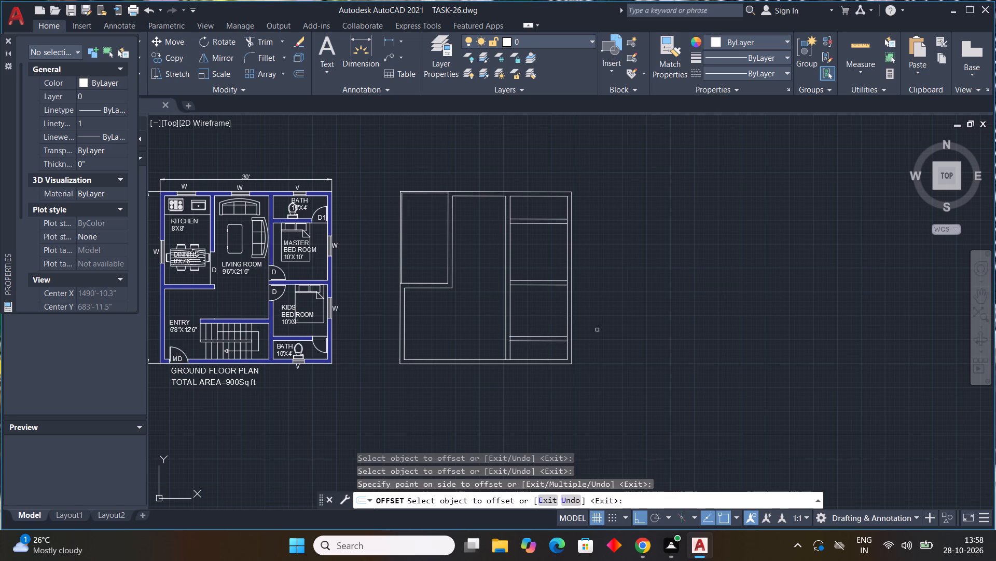
pyautogui.press('Escape')
pyautogui.press('Escape')
pyautogui.press('Escape')
pyautogui.press('Escape')
pyautogui.press('Escape')
pyautogui.press('Escape')
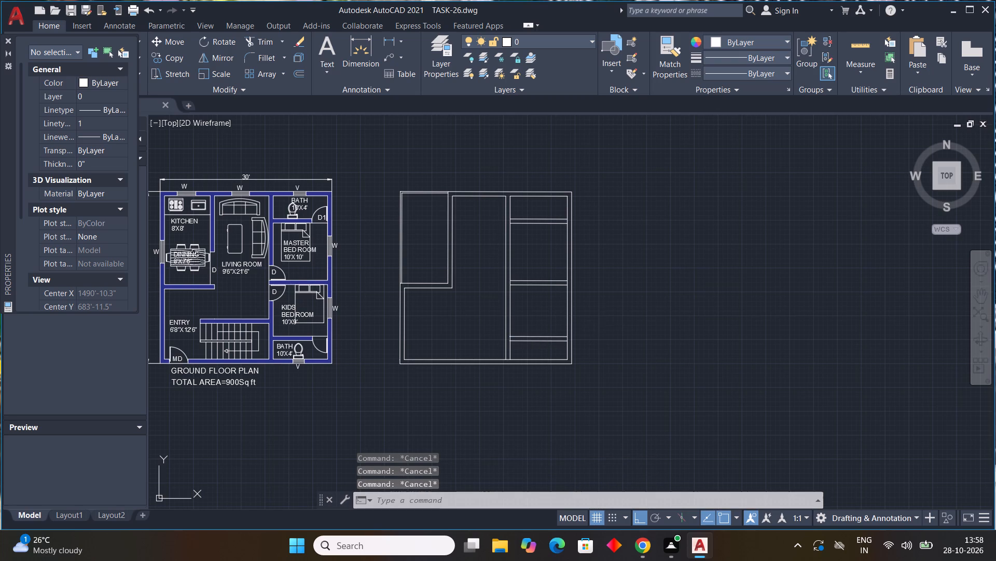
pyautogui.press('Escape')
pyautogui.press('Escape')
# Stretch the west ends of the middle horizontal partition's two lines to the west line of the vertical partition.
pyautogui.scroll(1, 509, 288)
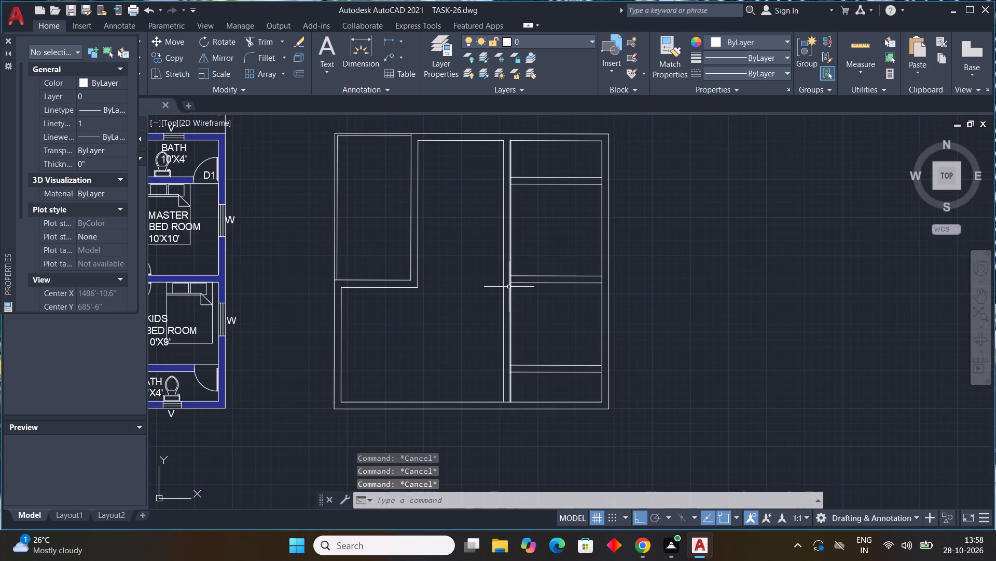
pyautogui.moveTo(533, 280); pyautogui.dragTo(583, 263, button='middle')
pyautogui.scroll(1, 583, 263)
pyautogui.click(578, 266)
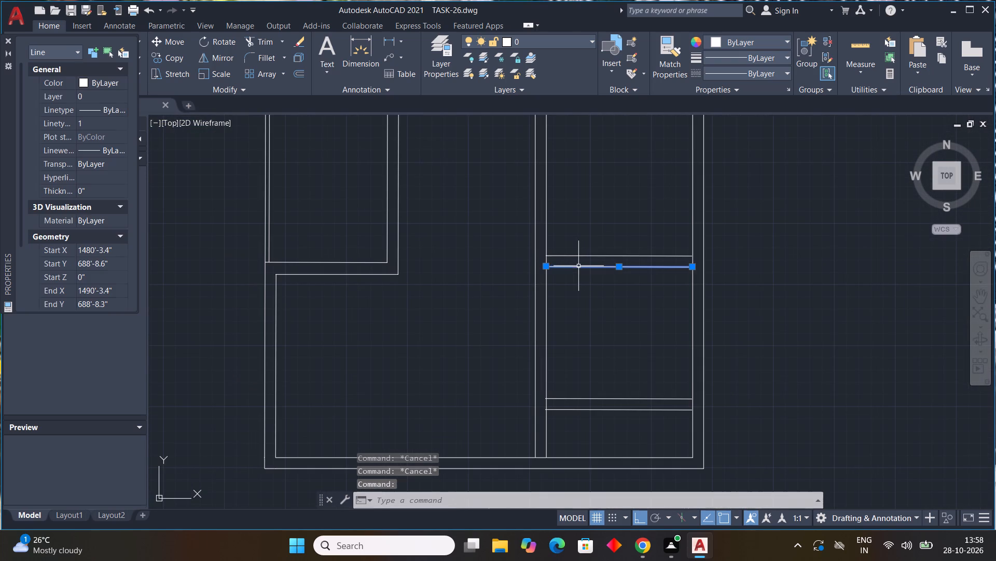
pyautogui.click(573, 253)
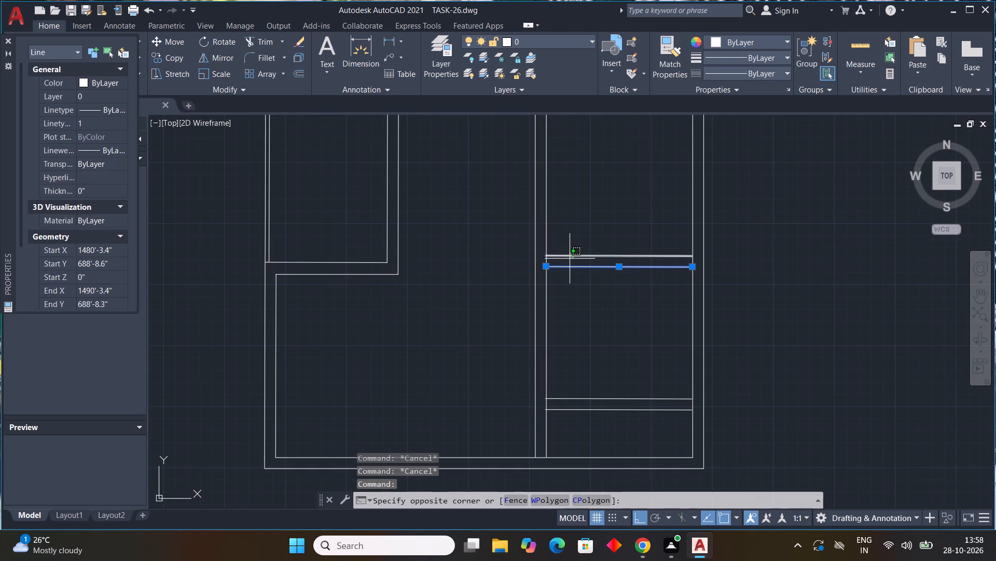
pyautogui.click(570, 259)
pyautogui.scroll(3, 549, 255)
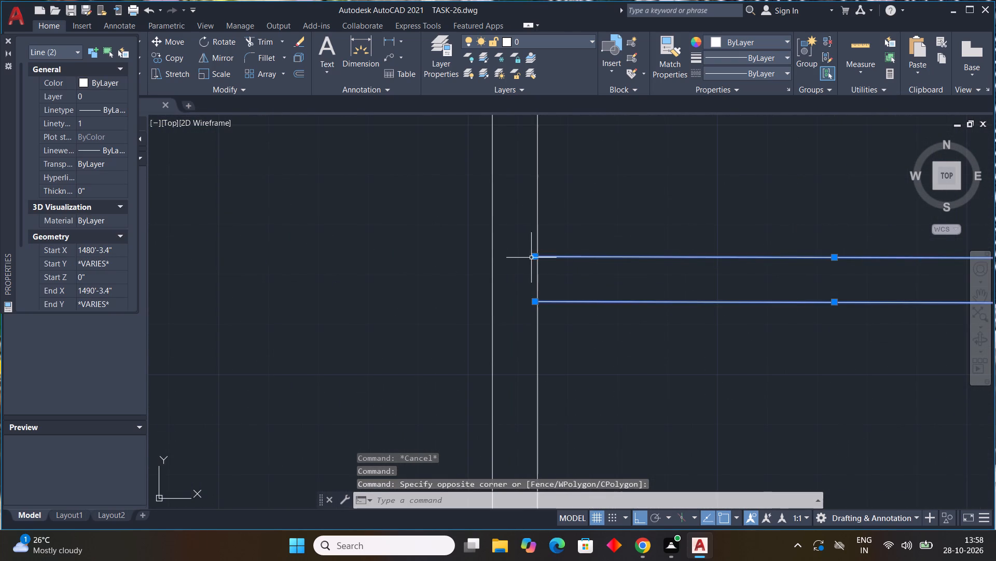
pyautogui.click(533, 256)
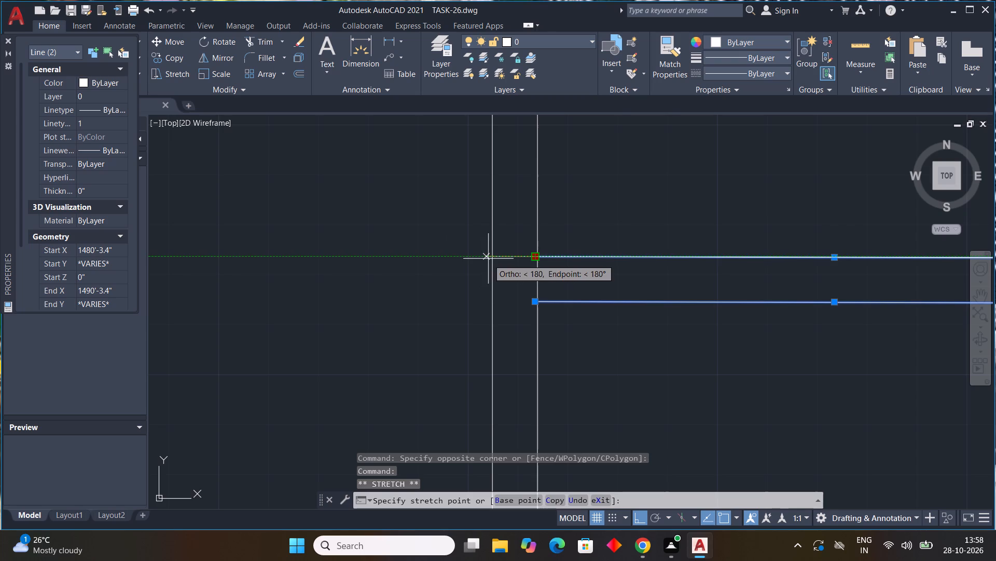
pyautogui.click(490, 257)
pyautogui.scroll(4, 519, 310)
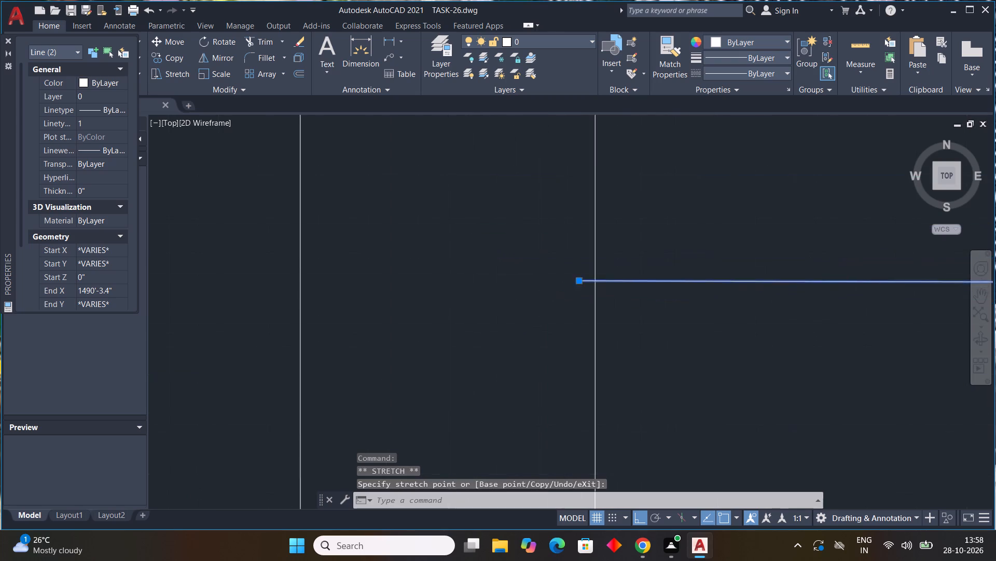
pyautogui.scroll(2, 542, 291)
pyautogui.click(634, 263)
pyautogui.scroll(-4, 501, 286)
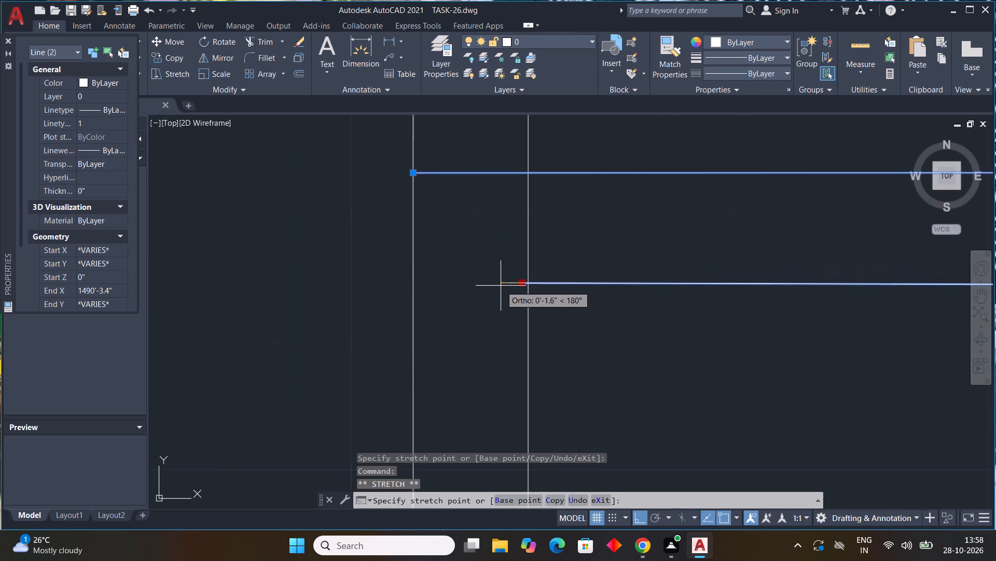
pyautogui.scroll(1, 501, 285)
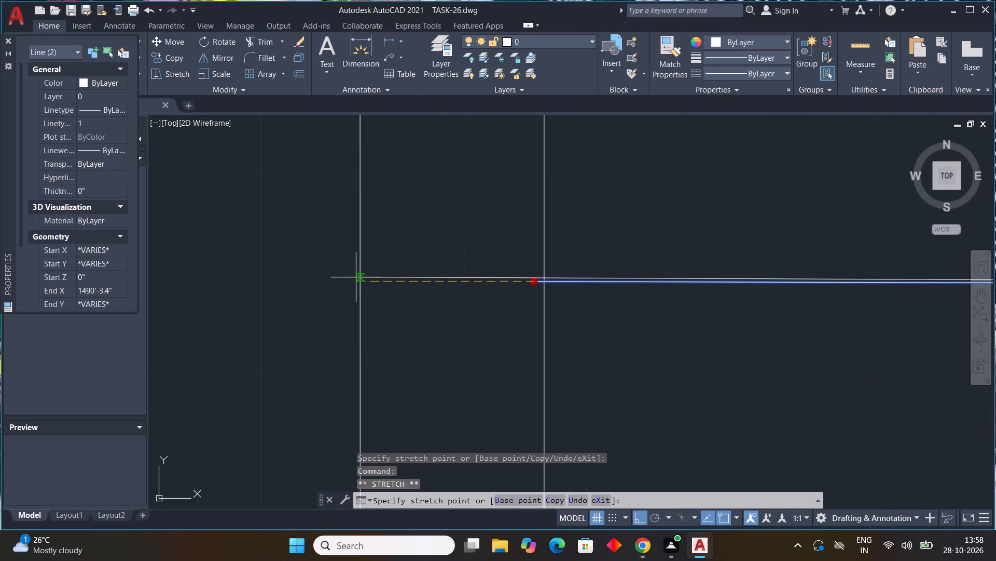
pyautogui.click(356, 277)
pyautogui.scroll(-5, 492, 330)
pyautogui.press('Escape')
pyautogui.press('Escape')
pyautogui.press('Escape')
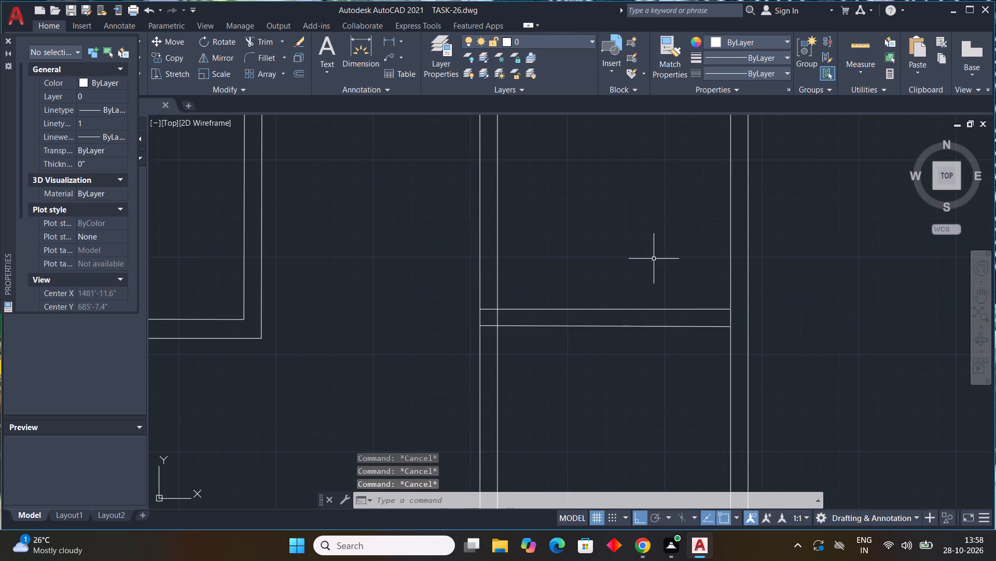
# Stretch the east ends of the middle horizontal partition's two lines to the inner line of the east outer wall.
pyautogui.moveTo(653, 259); pyautogui.dragTo(571, 375, button='middle')
pyautogui.scroll(-1, 653, 259)
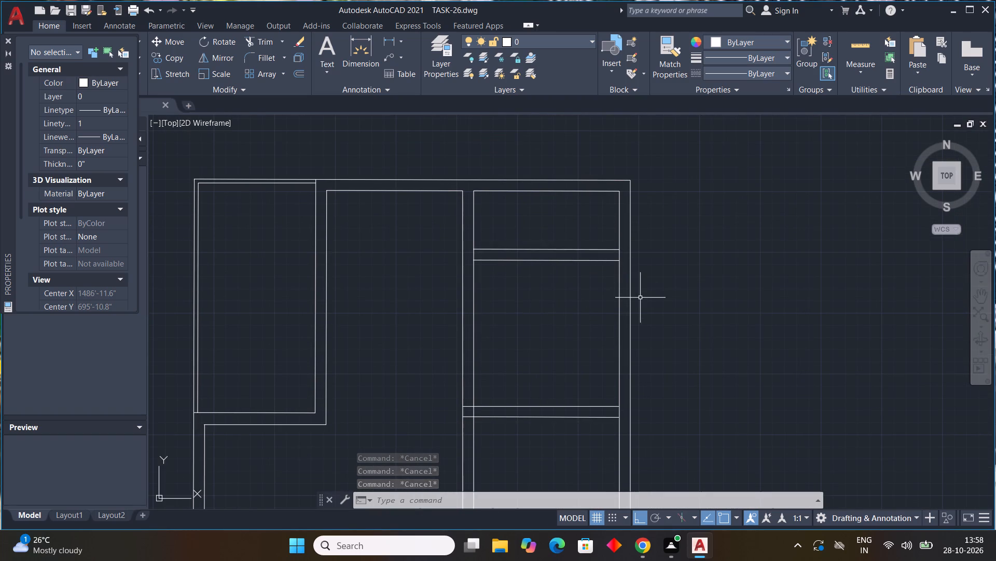
pyautogui.scroll(3, 628, 280)
pyautogui.scroll(-3, 627, 277)
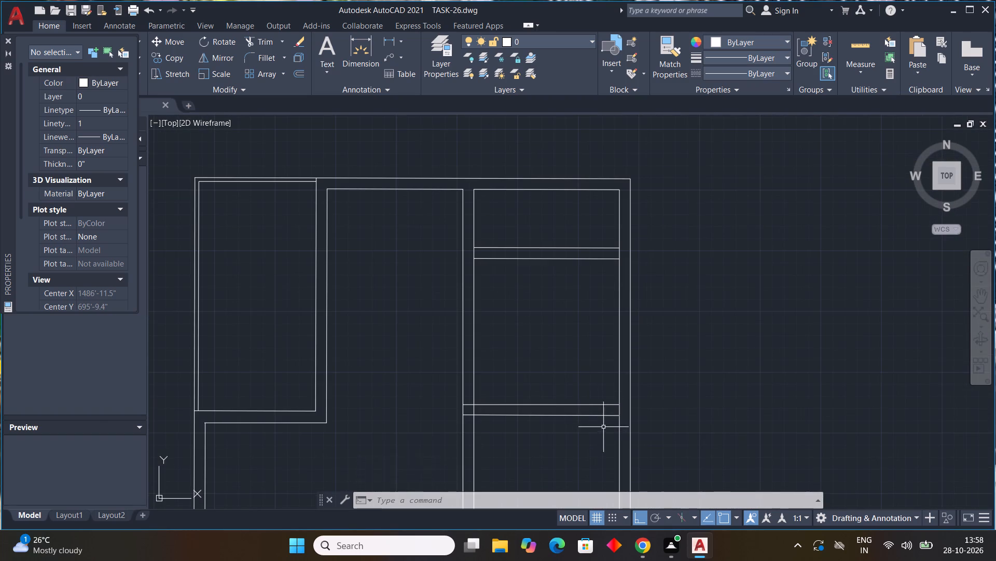
pyautogui.scroll(7, 615, 421)
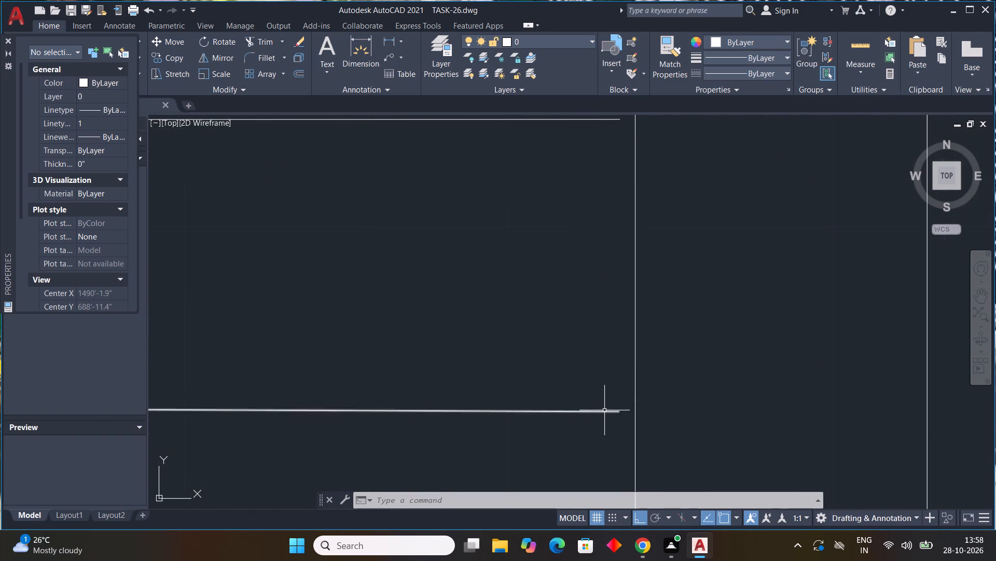
pyautogui.click(604, 410)
pyautogui.click(618, 409)
pyautogui.click(634, 410)
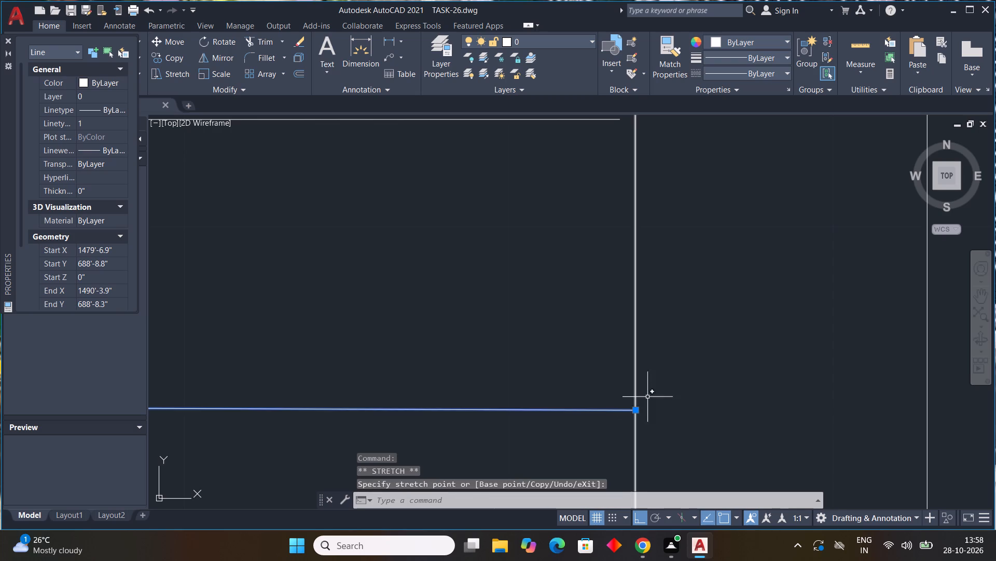
pyautogui.moveTo(660, 363); pyautogui.dragTo(633, 439, button='middle')
pyautogui.scroll(-1, 643, 422)
pyautogui.click(599, 285)
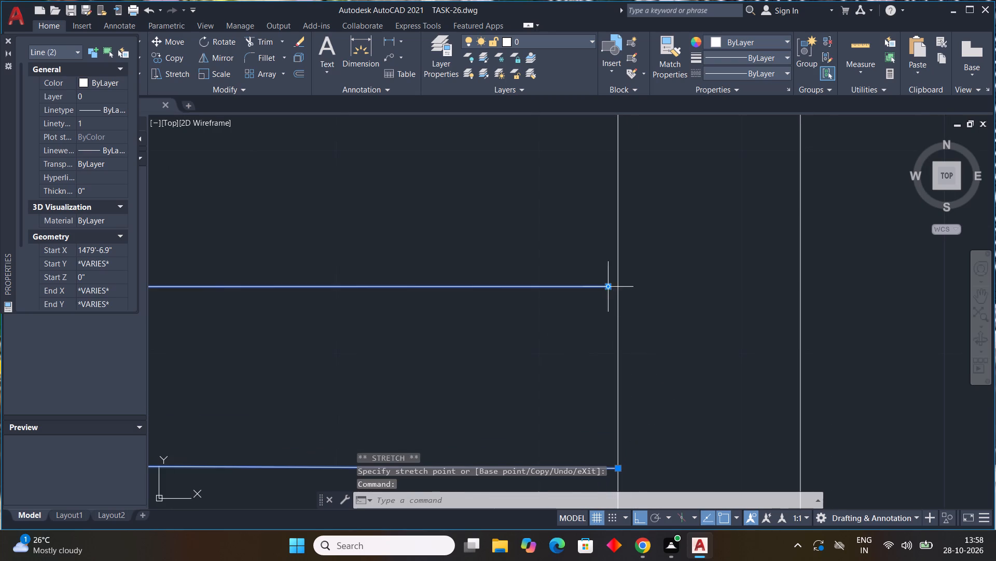
pyautogui.click(610, 285)
pyautogui.click(616, 286)
pyautogui.scroll(-6, 637, 289)
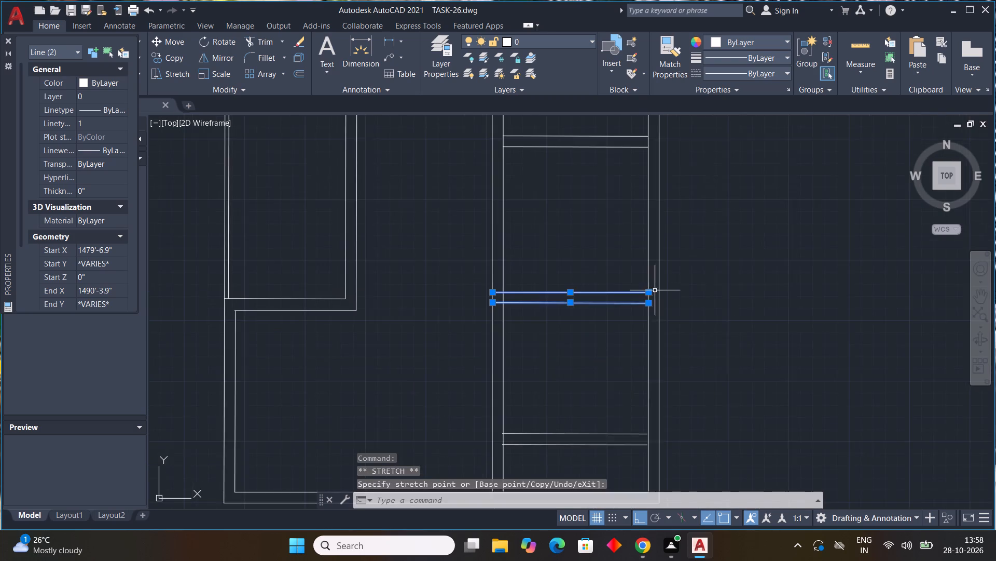
# Stretch the east ends of the upper horizontal partition's two lines to the inner line of the east outer wall.
pyautogui.moveTo(653, 294); pyautogui.dragTo(601, 399, button='middle')
pyautogui.scroll(4, 597, 269)
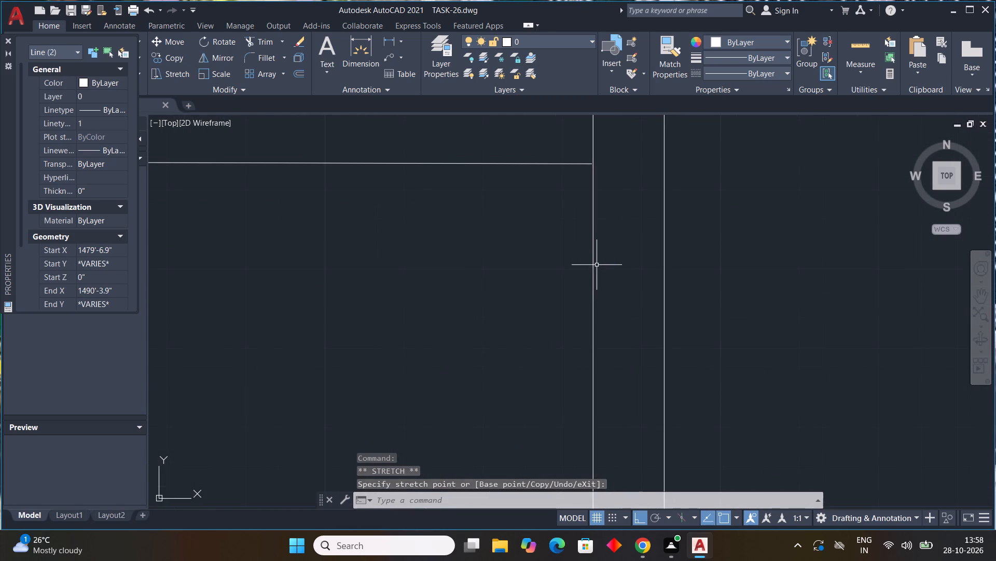
pyautogui.moveTo(597, 265); pyautogui.dragTo(565, 407, button='middle')
pyautogui.scroll(-1, 565, 407)
pyautogui.scroll(4, 542, 329)
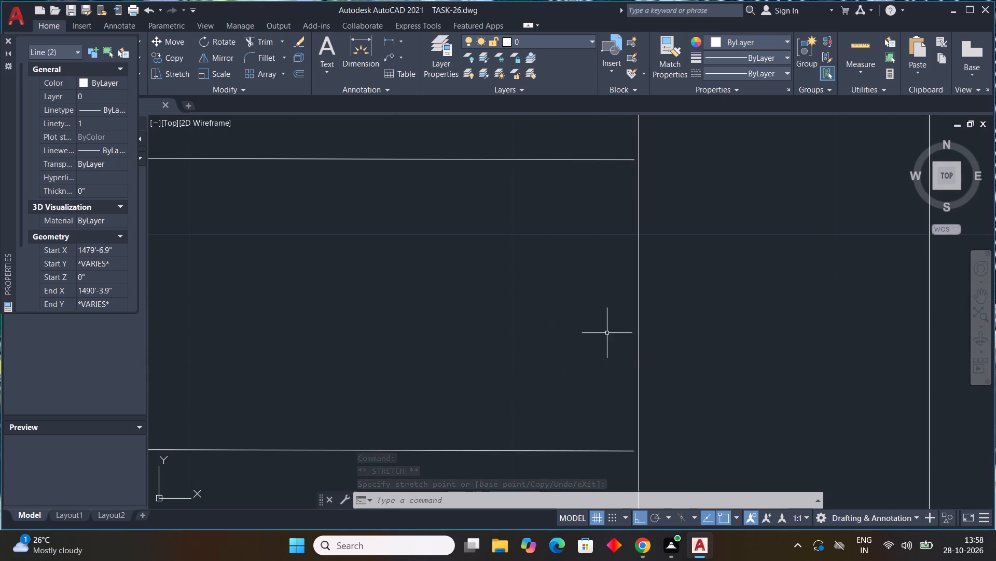
pyautogui.moveTo(635, 379); pyautogui.dragTo(581, 293, button='middle')
pyautogui.click(574, 364)
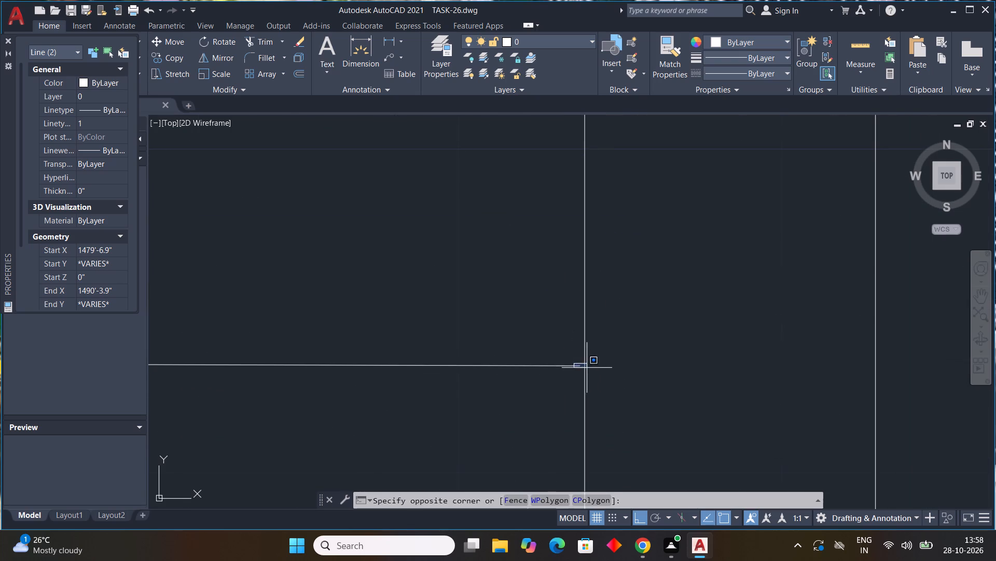
pyautogui.click(573, 372)
pyautogui.click(582, 366)
pyautogui.click(588, 366)
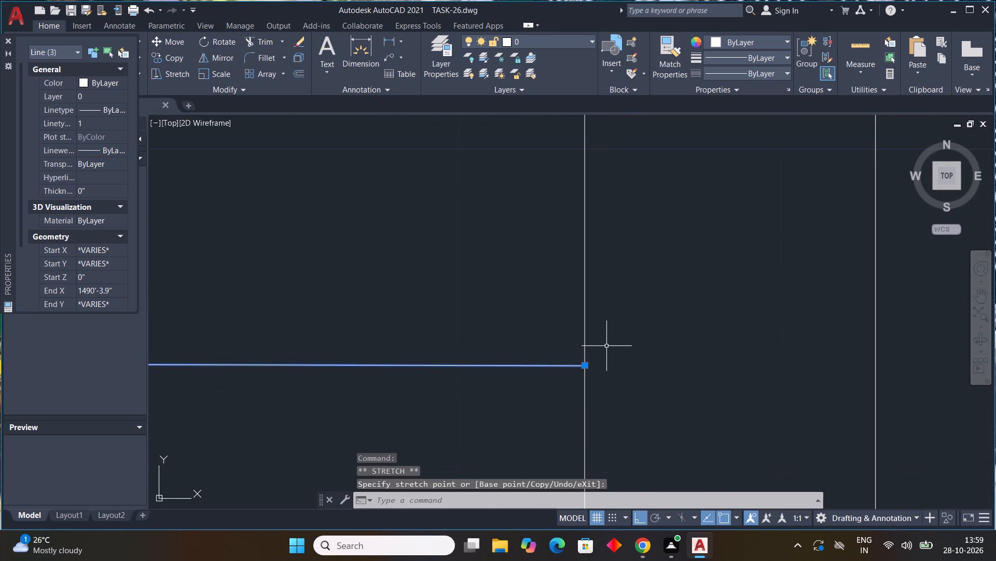
pyautogui.moveTo(605, 348); pyautogui.dragTo(565, 469, button='middle')
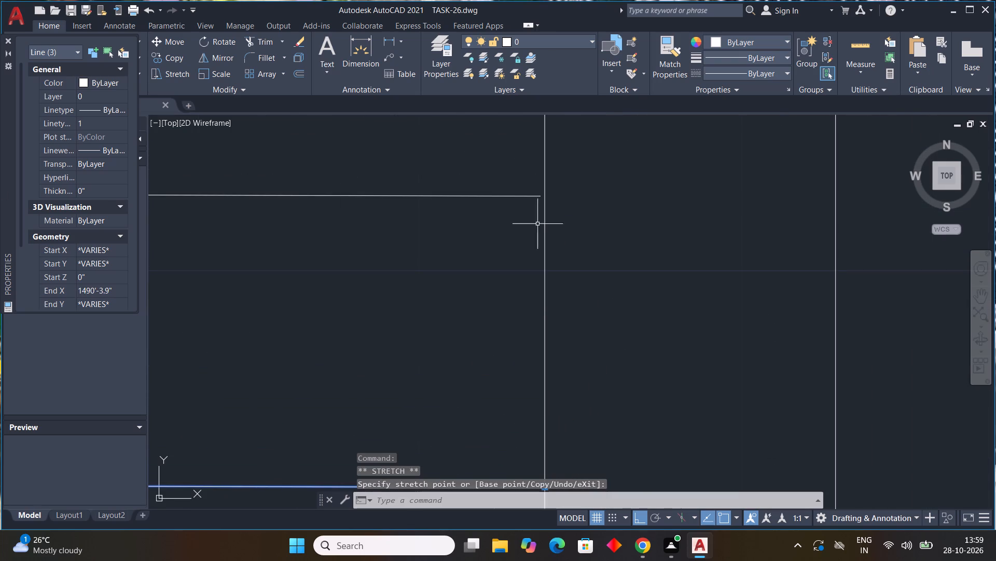
pyautogui.click(537, 194)
pyautogui.click(526, 201)
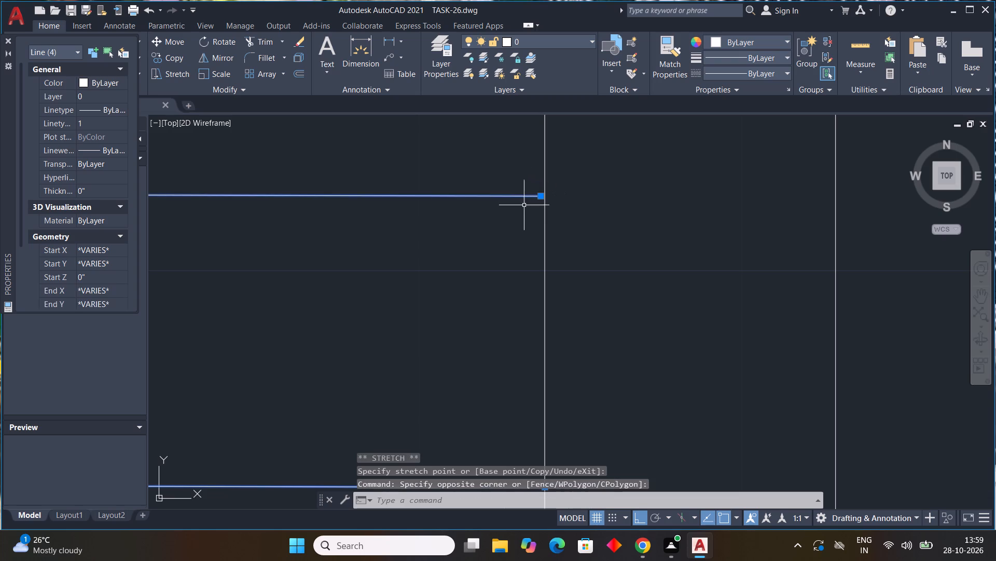
pyautogui.click(541, 198)
pyautogui.click(547, 198)
pyautogui.scroll(-5, 622, 243)
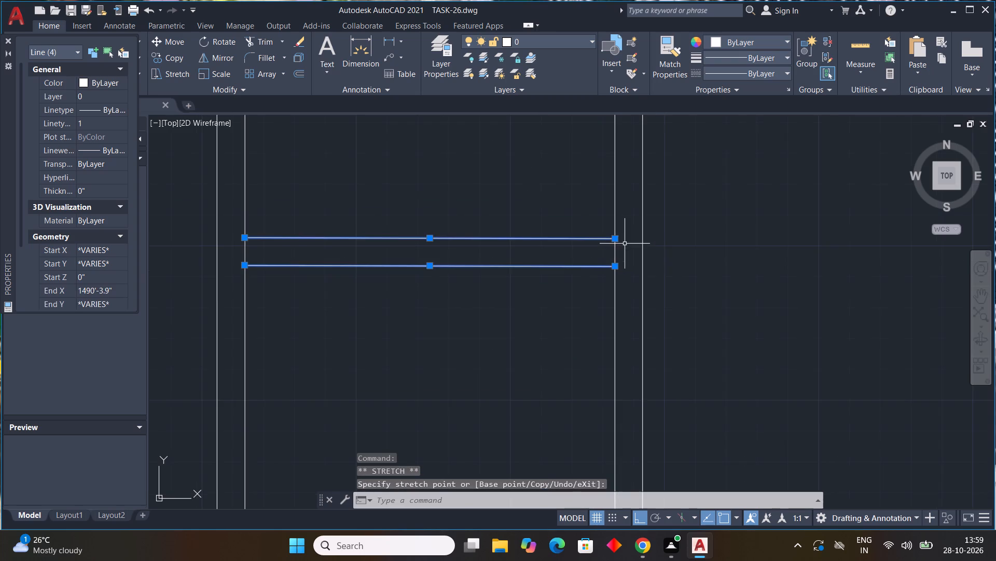
# Stretch the east ends of the lowest horizontal partition's two lines to the inner line of the east outer wall.
pyautogui.moveTo(270, 239); pyautogui.dragTo(445, 221, button='middle')
pyautogui.scroll(4, 419, 220)
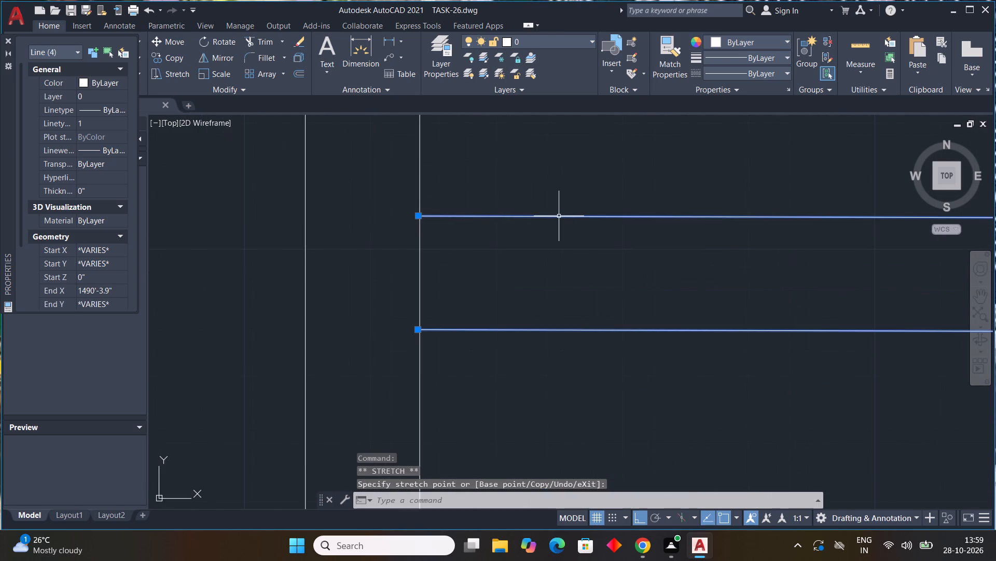
pyautogui.scroll(-1, 559, 216)
pyautogui.scroll(1, 478, 211)
pyautogui.scroll(-5, 479, 211)
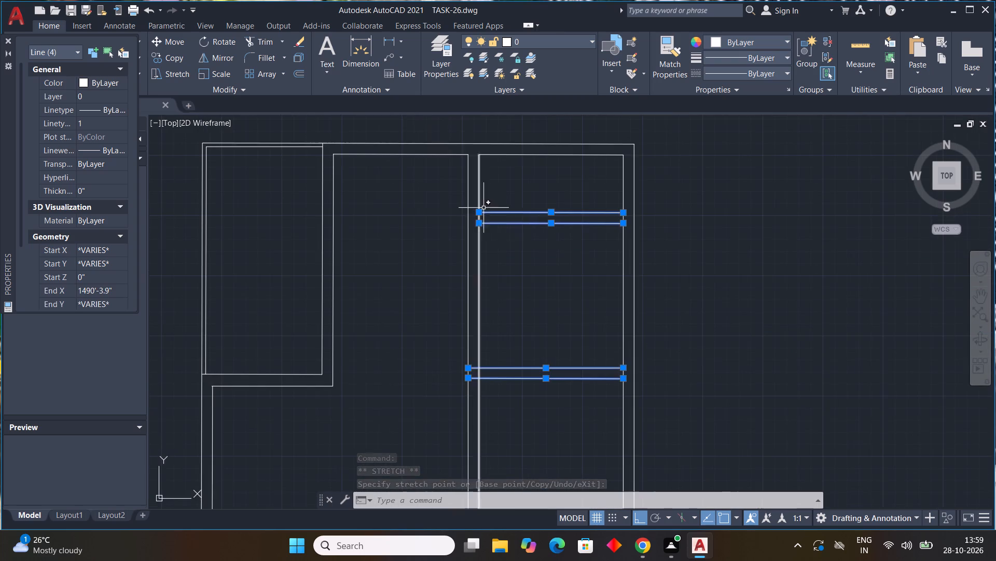
pyautogui.scroll(1, 600, 339)
pyautogui.moveTo(599, 327); pyautogui.dragTo(547, 130, button='middle')
pyautogui.scroll(-2, 599, 357)
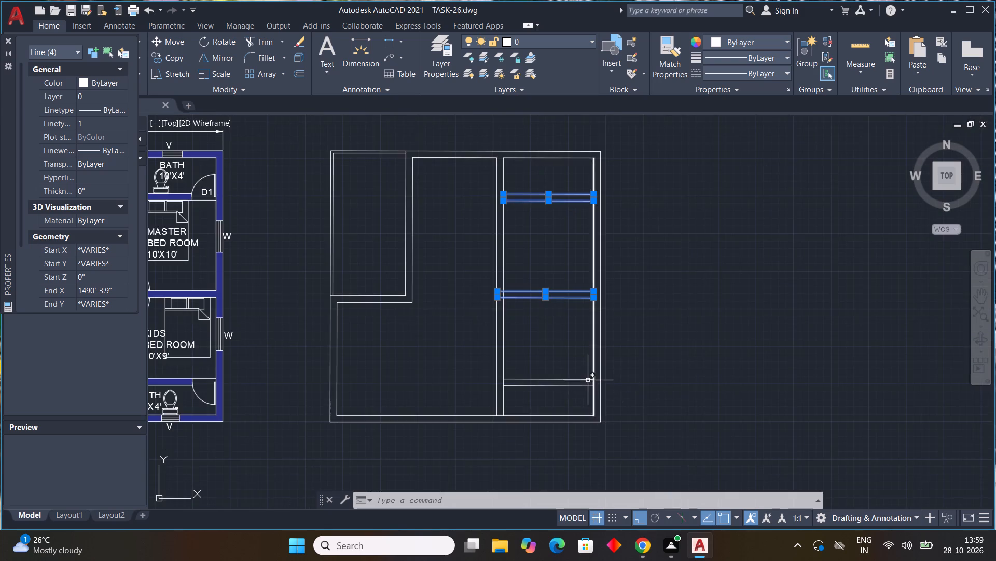
pyautogui.scroll(4, 587, 379)
pyautogui.moveTo(587, 382); pyautogui.dragTo(513, 252, button='middle')
pyautogui.moveTo(519, 239); pyautogui.dragTo(507, 286)
pyautogui.click(468, 350)
pyautogui.scroll(3, 558, 291)
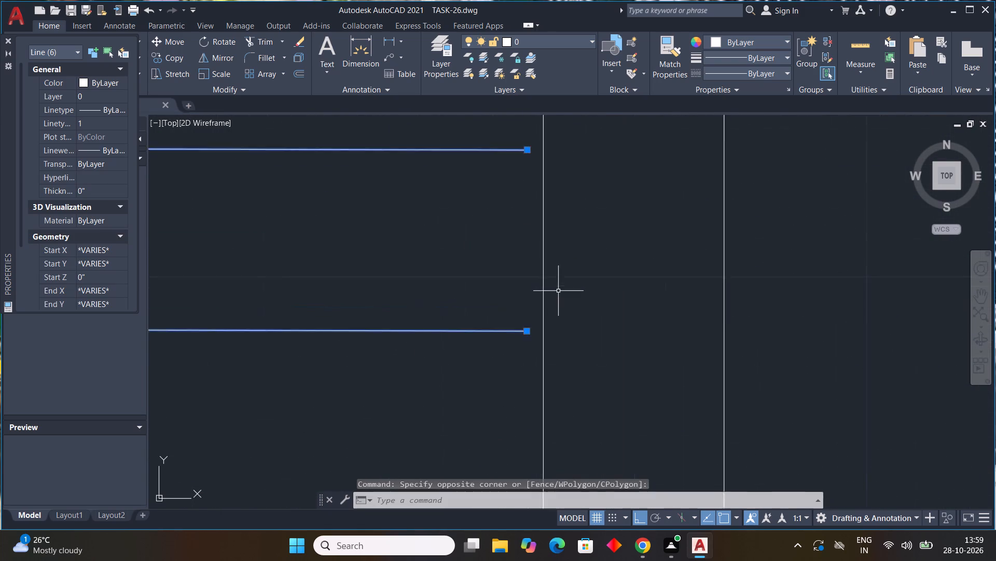
pyautogui.scroll(1, 558, 291)
pyautogui.click(506, 350)
pyautogui.click(500, 362)
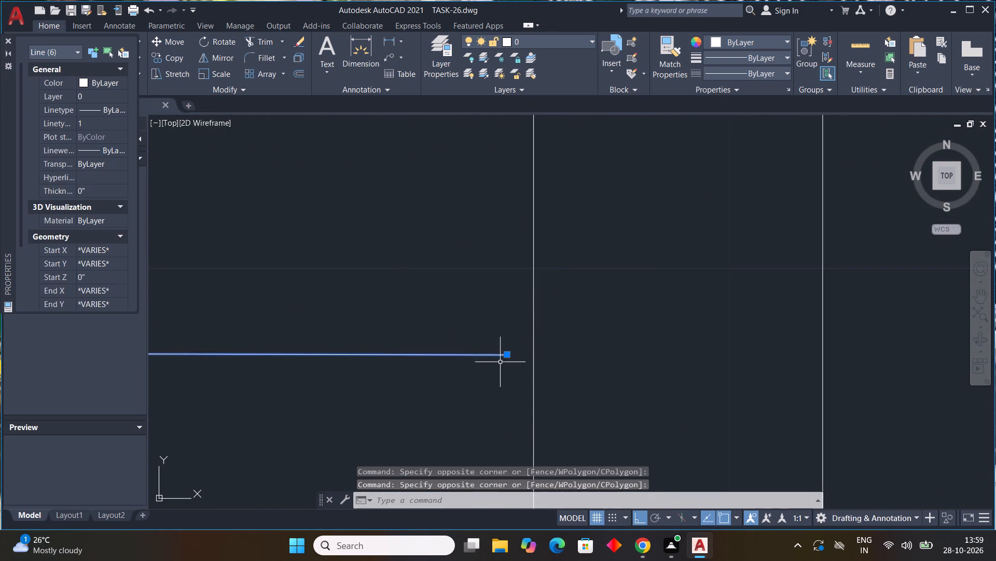
pyautogui.click(509, 354)
pyautogui.click(532, 353)
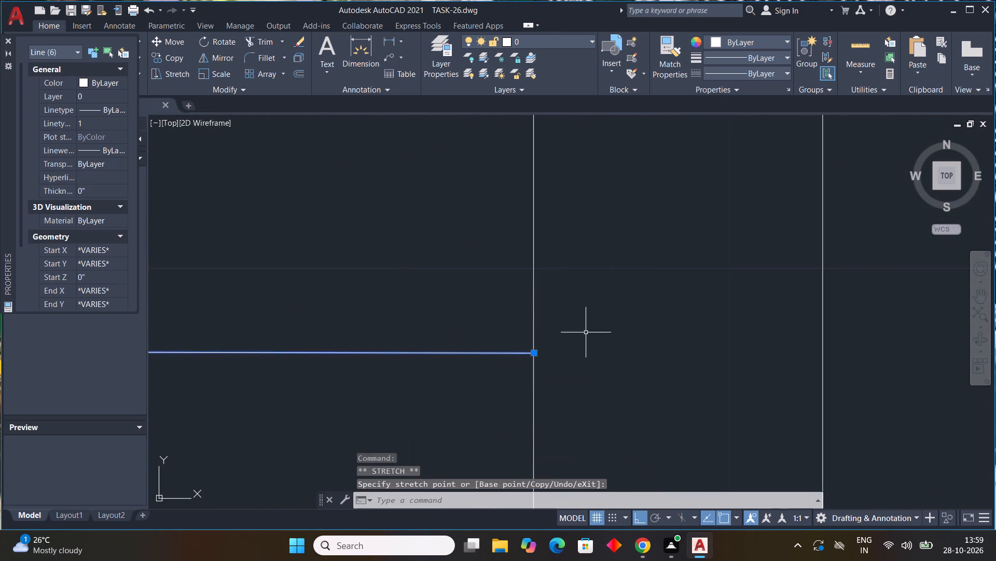
pyautogui.scroll(-3, 586, 331)
pyautogui.scroll(3, 569, 257)
pyautogui.click(560, 290)
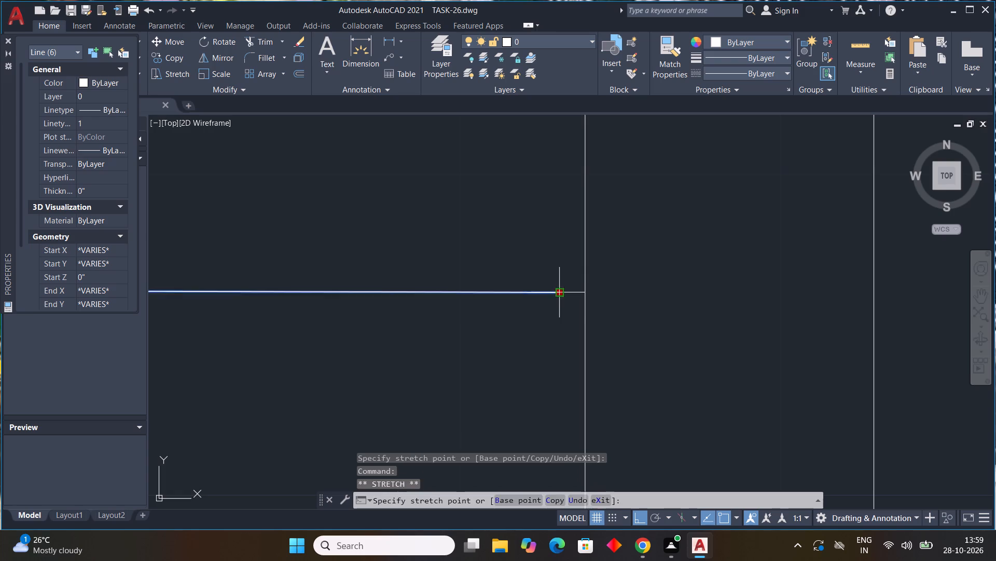
pyautogui.click(585, 291)
pyautogui.scroll(-8, 626, 302)
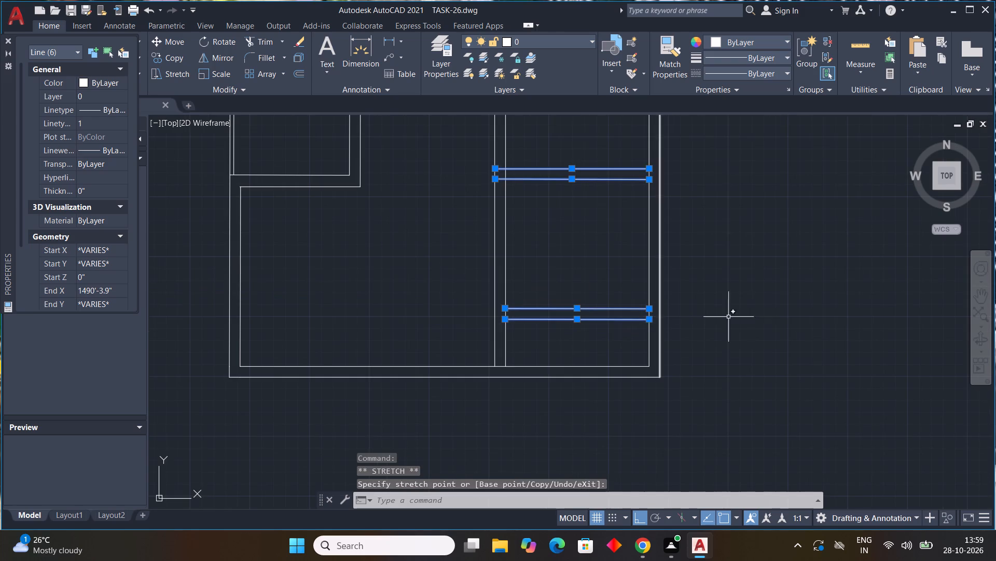
pyautogui.press('Escape')
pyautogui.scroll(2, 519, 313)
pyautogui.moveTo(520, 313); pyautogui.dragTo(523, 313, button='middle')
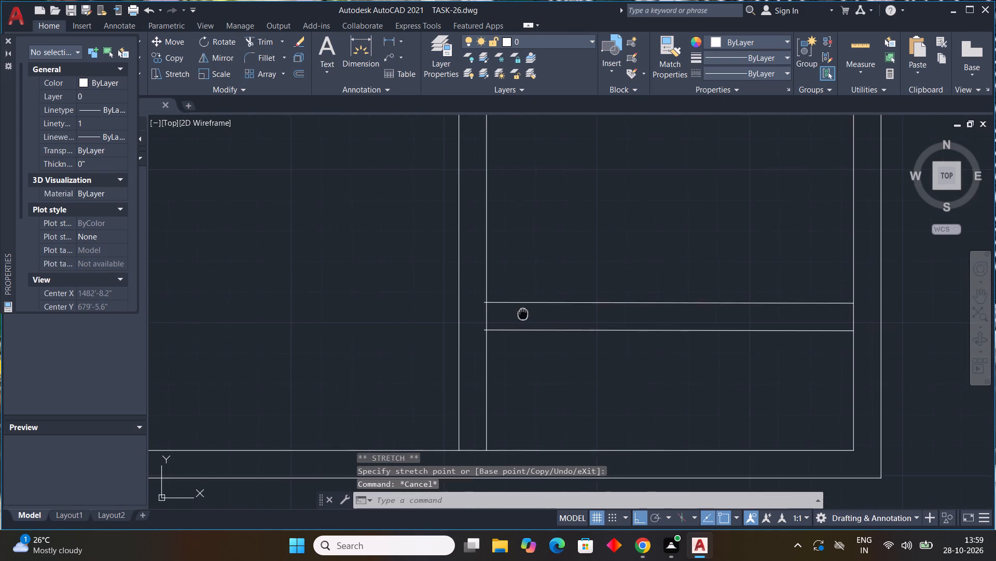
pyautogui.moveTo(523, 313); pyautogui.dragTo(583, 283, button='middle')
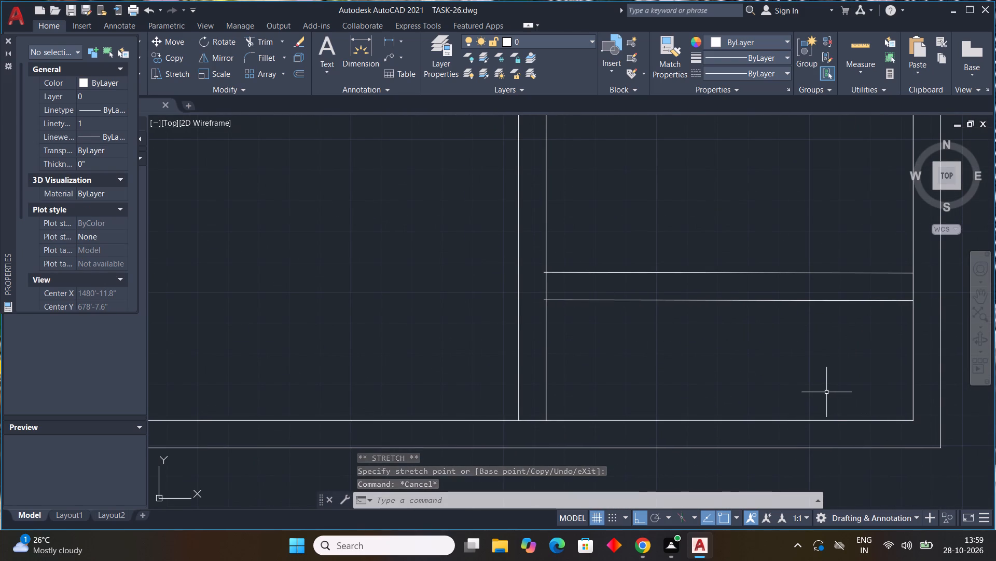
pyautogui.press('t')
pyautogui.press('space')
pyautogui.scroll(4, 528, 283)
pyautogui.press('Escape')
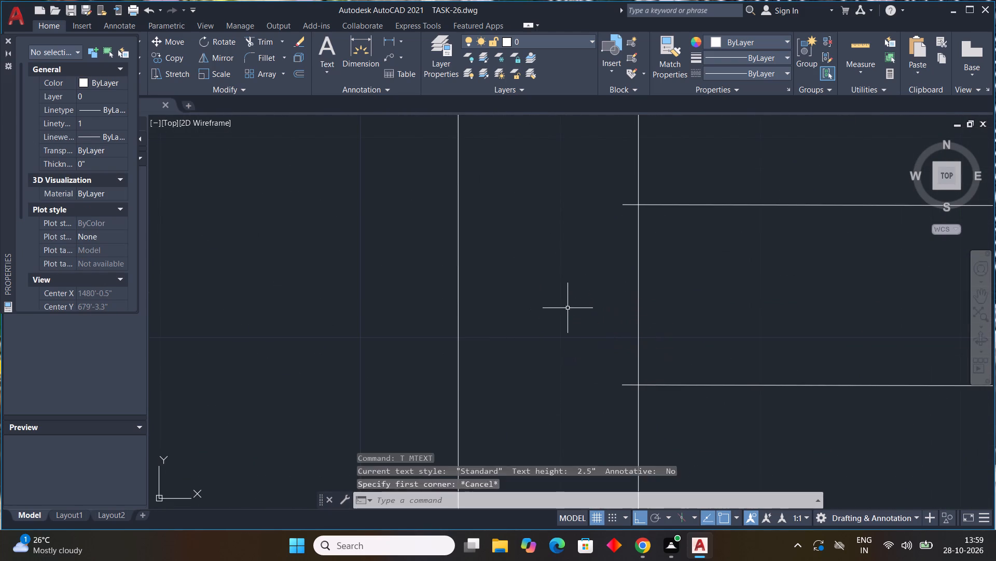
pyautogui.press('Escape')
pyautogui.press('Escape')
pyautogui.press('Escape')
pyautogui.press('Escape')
# Trim the overhanging west ends of the lowest horizontal partition's two lines at the east line of the vertical partition.
pyautogui.write('TR')
pyautogui.press('space')
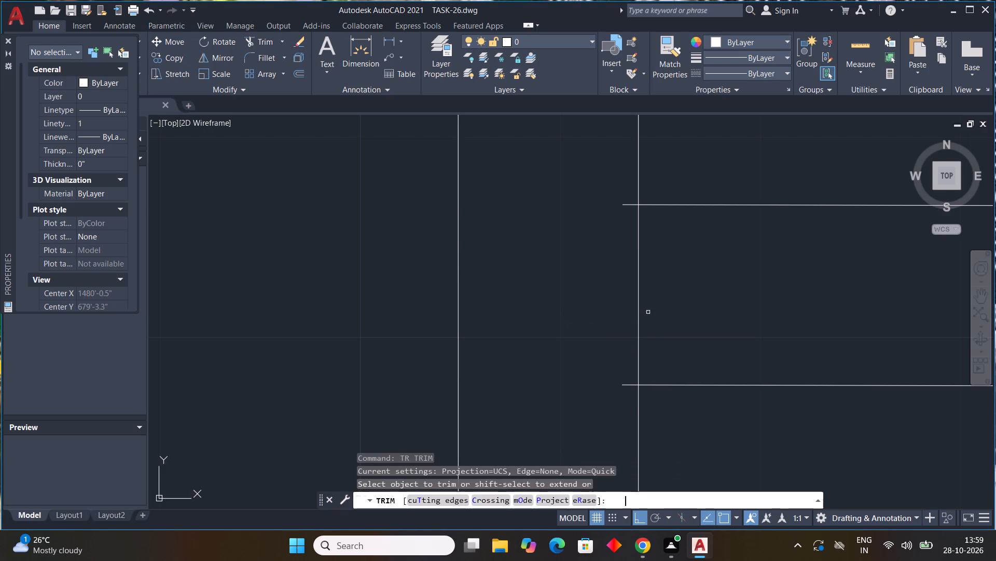
pyautogui.click(626, 384)
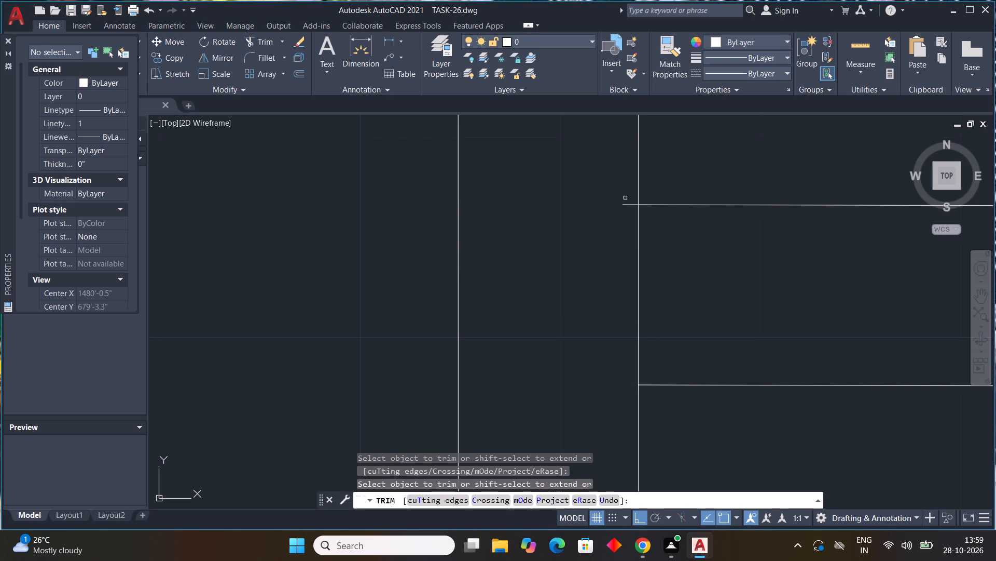
pyautogui.click(629, 204)
pyautogui.scroll(-4, 596, 307)
pyautogui.scroll(-2, 659, 302)
pyautogui.moveTo(667, 251); pyautogui.dragTo(547, 400, button='middle')
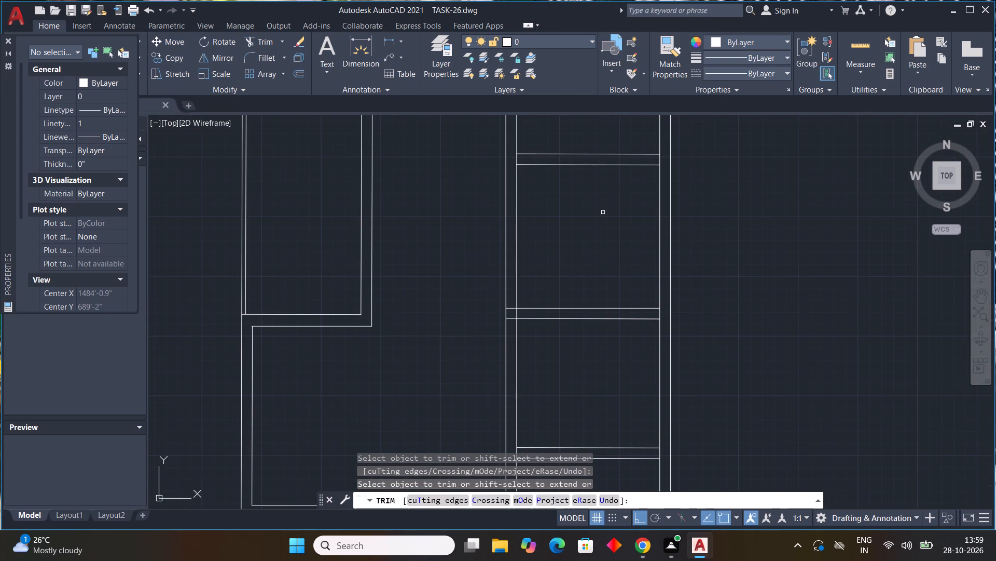
pyautogui.press('Escape')
pyautogui.press('Escape')
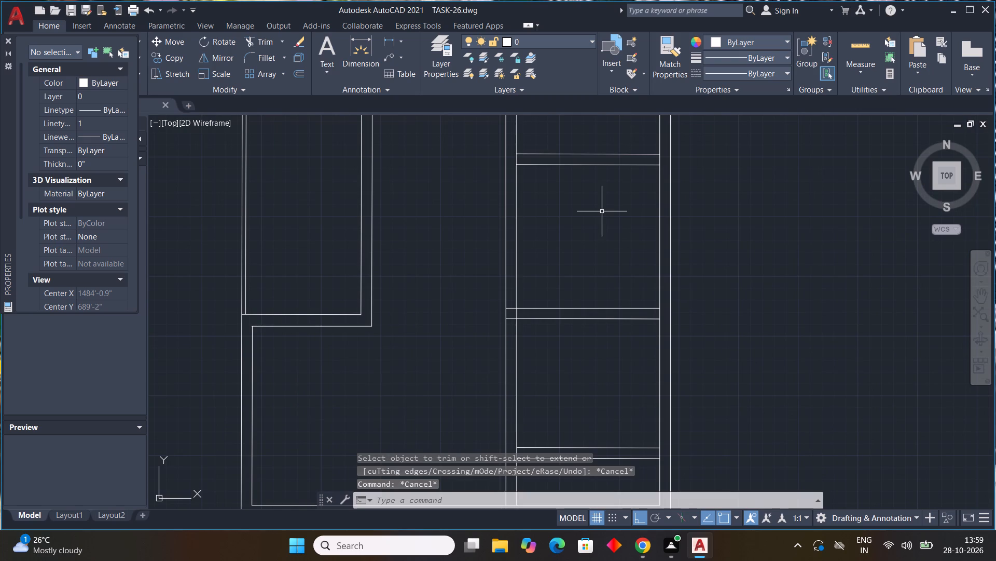
pyautogui.press('Escape')
pyautogui.press('Escape')
# Offset the north wall's inner line, between the northwest room and the vertical partition, 21'6" to the south.
pyautogui.moveTo(600, 210); pyautogui.dragTo(478, 443, button='middle')
pyautogui.scroll(-1, 600, 210)
pyautogui.scroll(4, 510, 429)
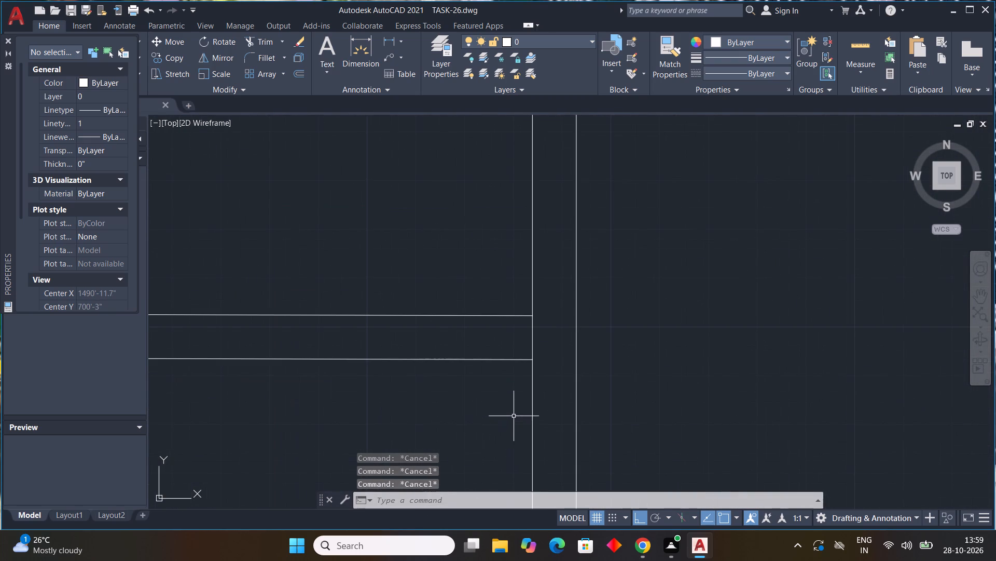
pyautogui.scroll(-4, 516, 410)
pyautogui.moveTo(469, 410); pyautogui.dragTo(590, 341, button='middle')
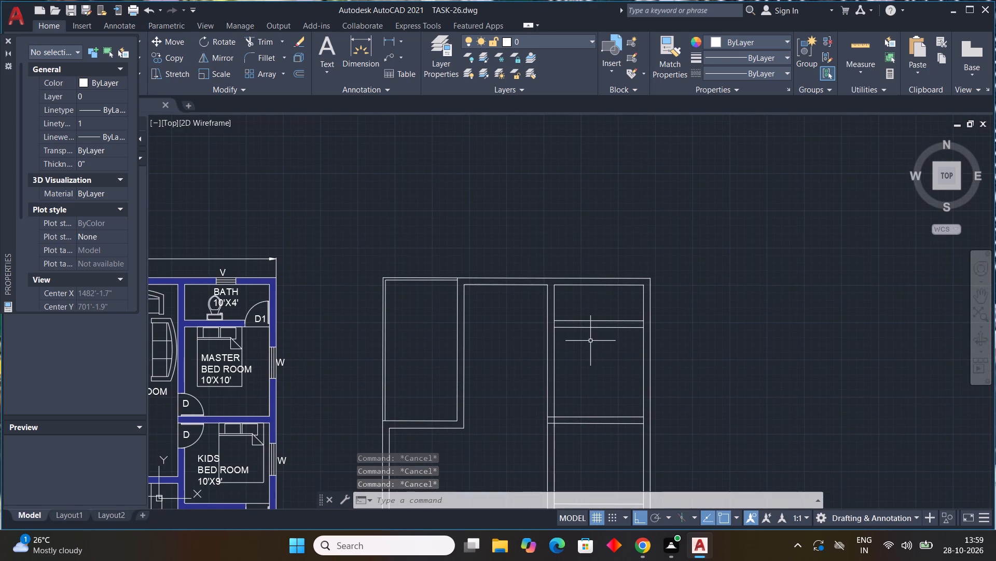
pyautogui.press('Escape')
pyautogui.press('Escape')
pyautogui.press('Escape')
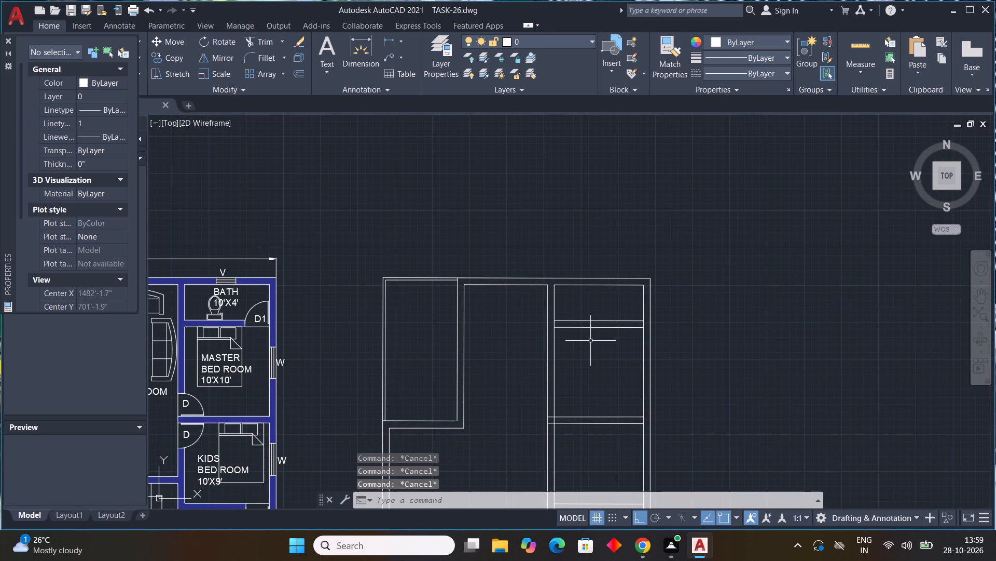
pyautogui.write('OFF')
pyautogui.press('space')
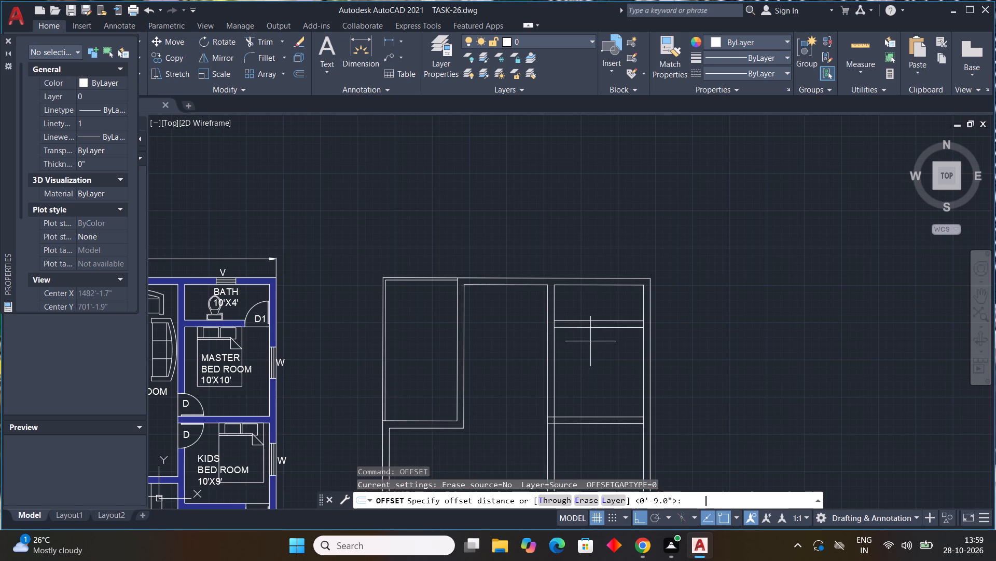
pyautogui.write("21'")
pyautogui.press('6')
pyautogui.hotkey('shift', '"')
pyautogui.press('Return')
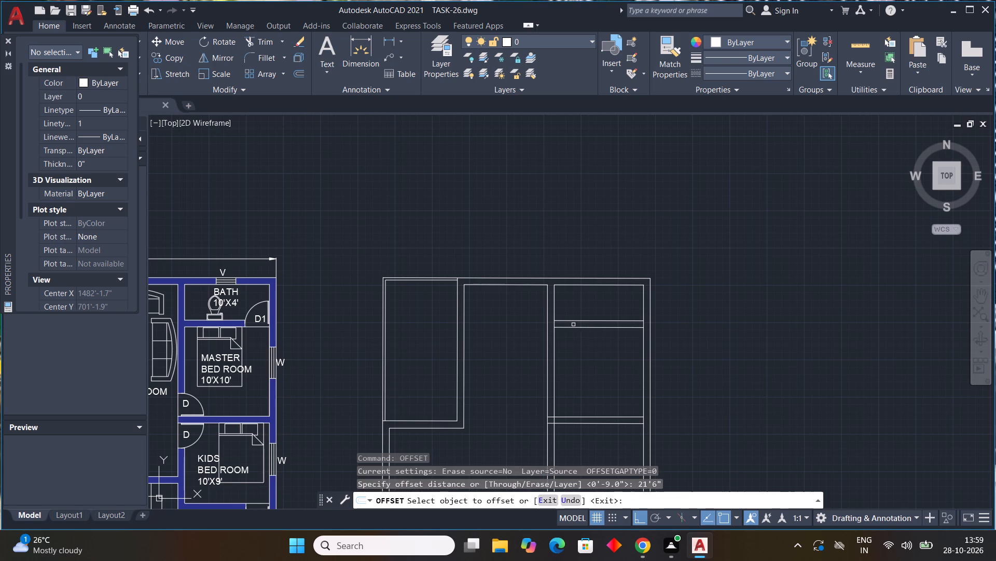
pyautogui.click(521, 285)
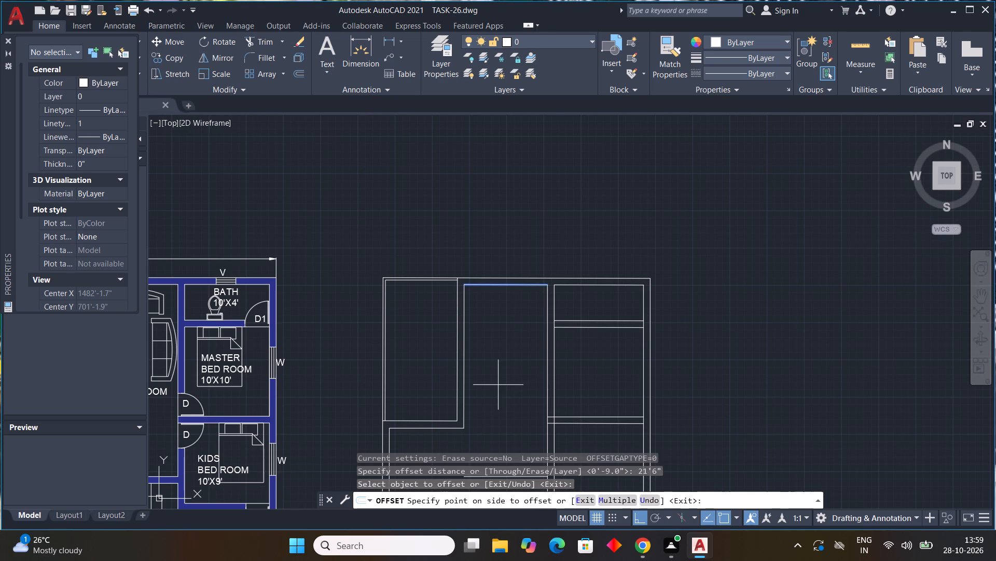
pyautogui.scroll(-1, 500, 381)
pyautogui.moveTo(499, 378); pyautogui.dragTo(477, 304, button='middle')
pyautogui.click(479, 312)
# Examine the east end of the offset line and the wall junctions along the north side of the new plan.
pyautogui.scroll(4, 516, 408)
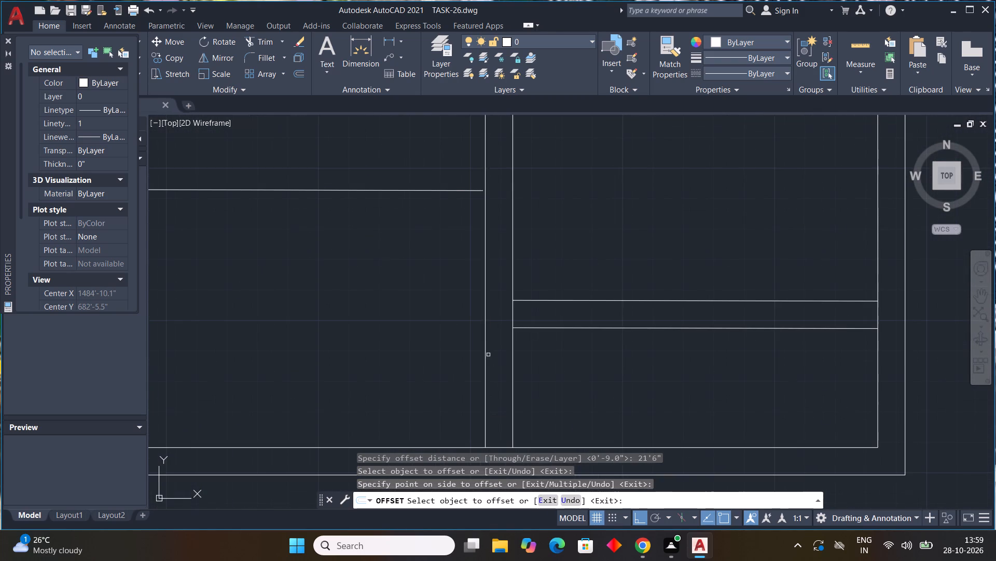
pyautogui.scroll(2, 476, 203)
pyautogui.moveTo(478, 202); pyautogui.dragTo(492, 485, button='middle')
pyautogui.scroll(-1, 488, 470)
pyautogui.scroll(-4, 474, 247)
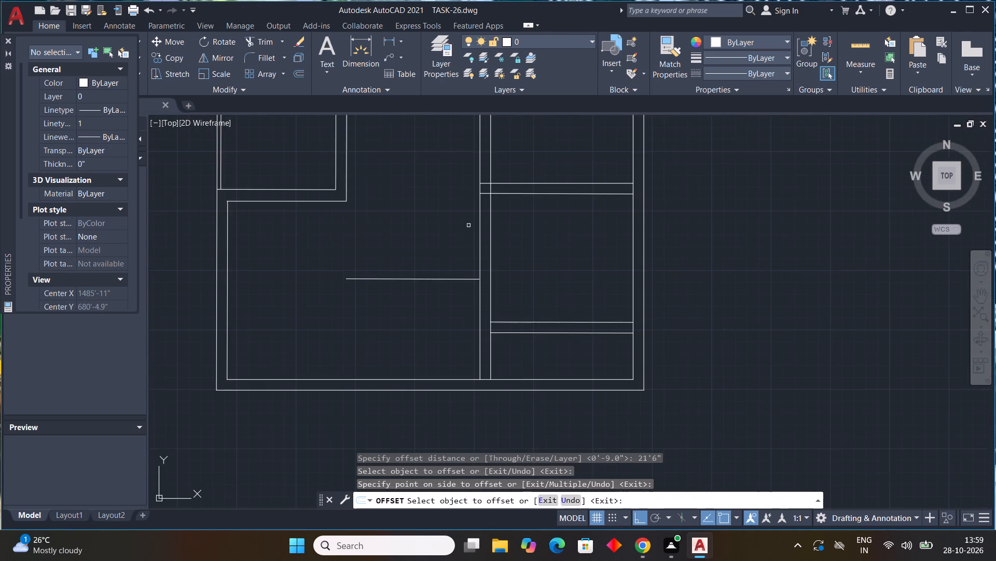
pyautogui.moveTo(455, 169); pyautogui.dragTo(475, 457, button='middle')
pyautogui.scroll(4, 498, 262)
pyautogui.scroll(-1, 507, 251)
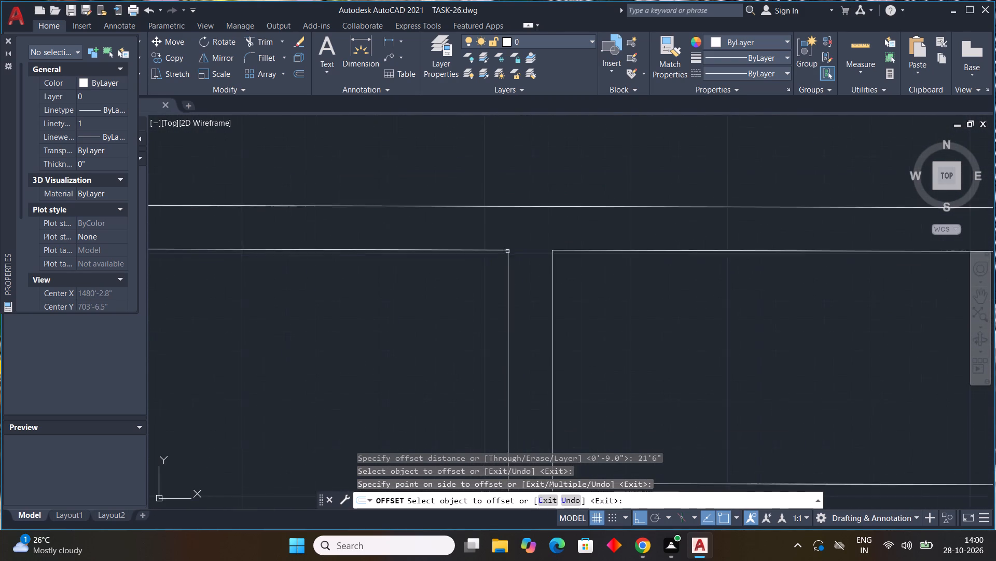
pyautogui.scroll(4, 507, 251)
pyautogui.scroll(-10, 522, 246)
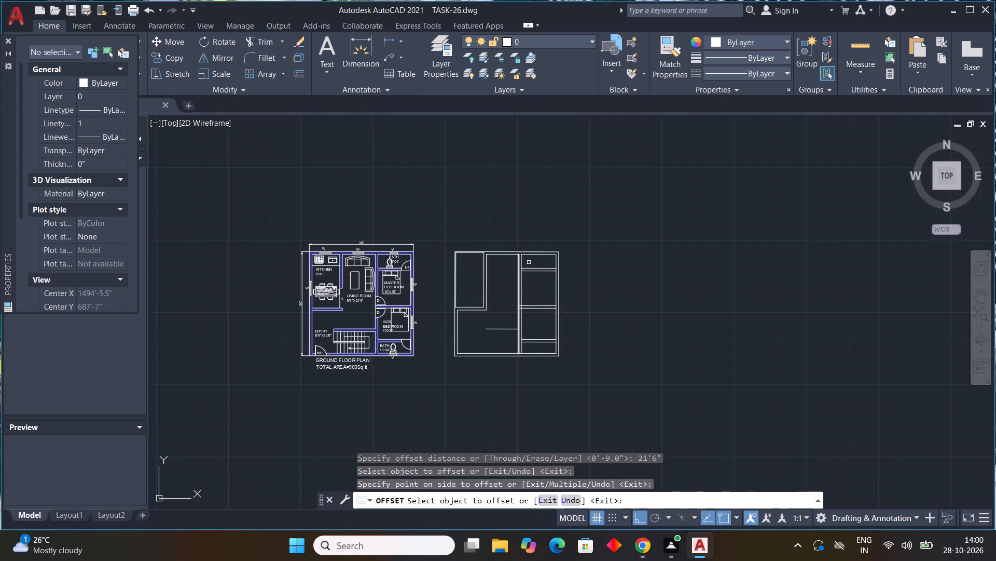
pyautogui.scroll(9, 489, 252)
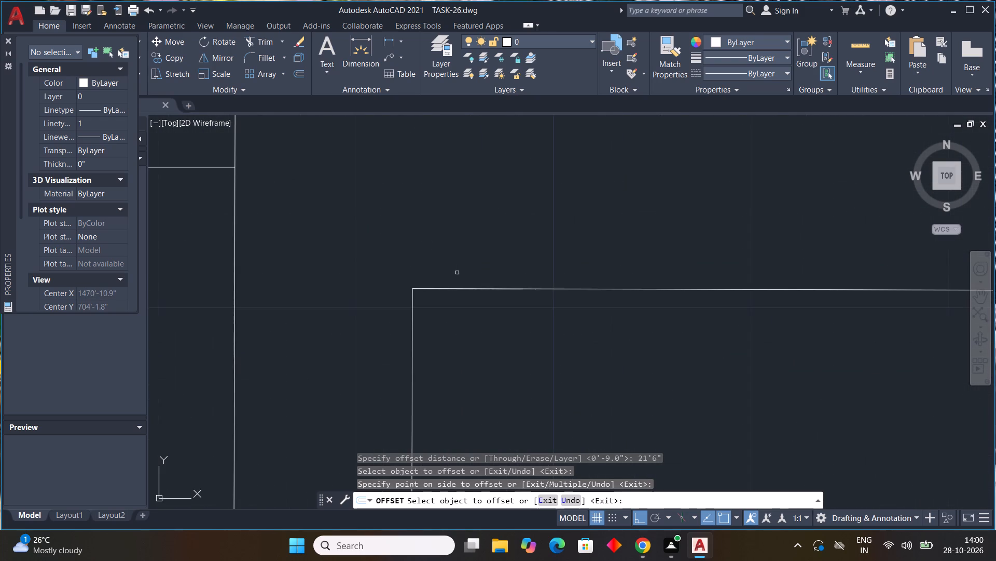
pyautogui.scroll(-7, 457, 273)
pyautogui.scroll(-4, 509, 341)
pyautogui.moveTo(520, 357); pyautogui.dragTo(469, 269, button='middle')
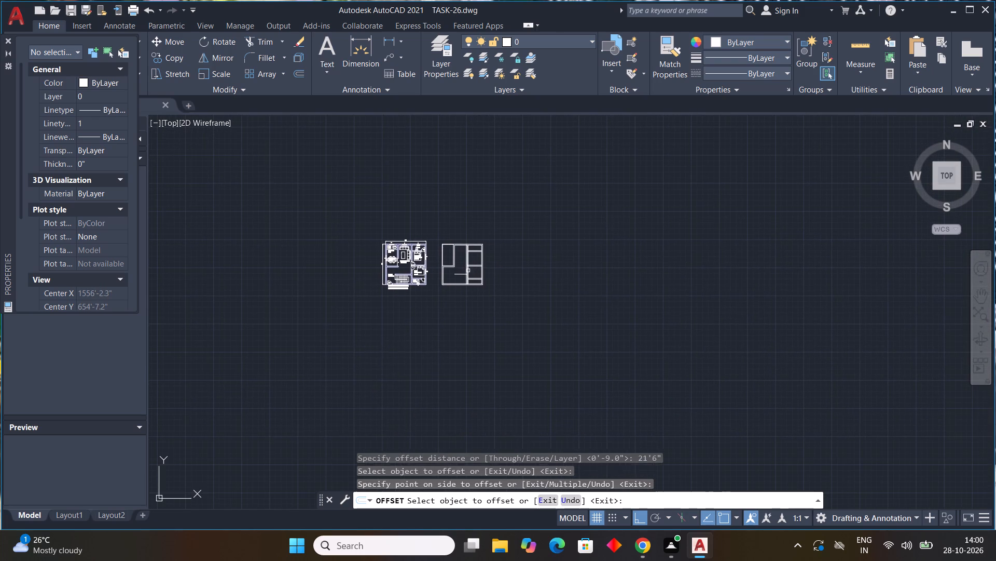
pyautogui.press('Escape')
pyautogui.press('Escape')
# Stretch the east end of the offset line to the west line of the vertical partition.
pyautogui.scroll(9, 463, 275)
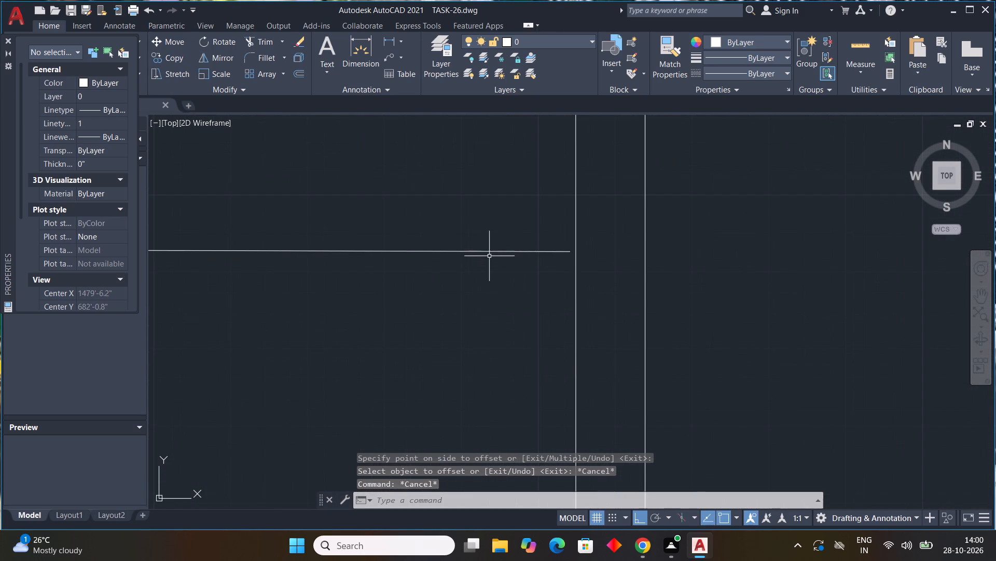
pyautogui.click(489, 250)
pyautogui.scroll(2, 558, 255)
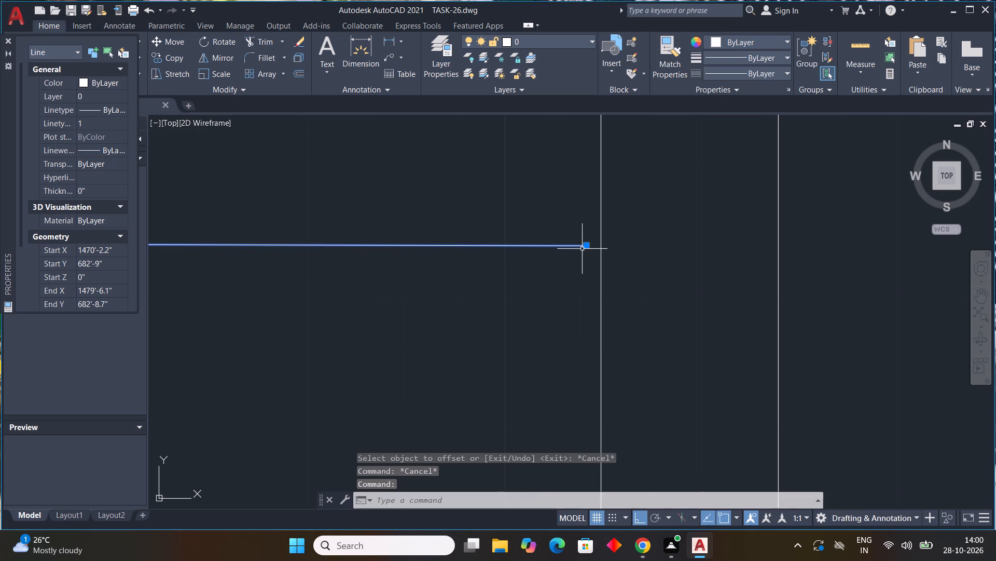
pyautogui.click(588, 245)
pyautogui.click(603, 244)
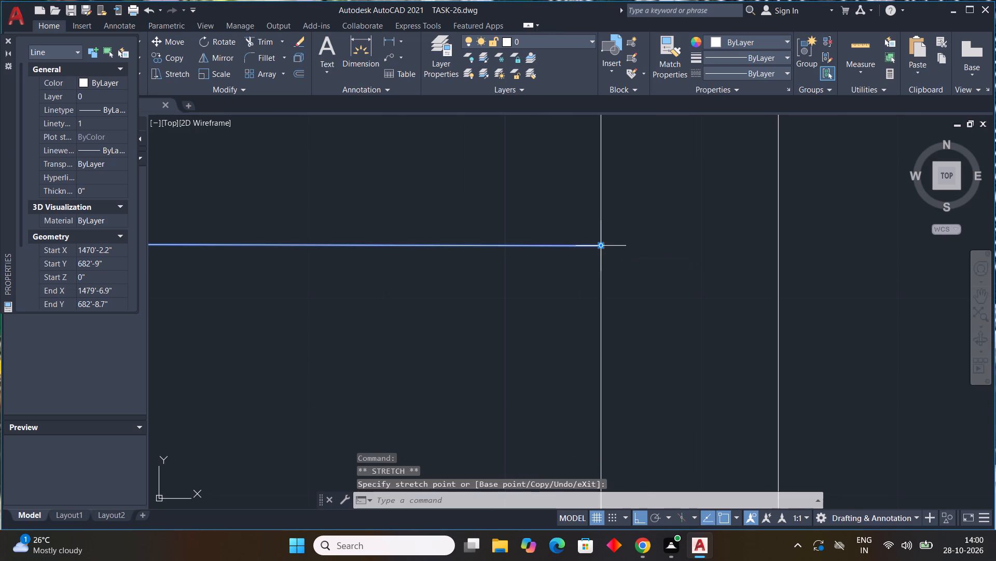
pyautogui.scroll(-5, 623, 266)
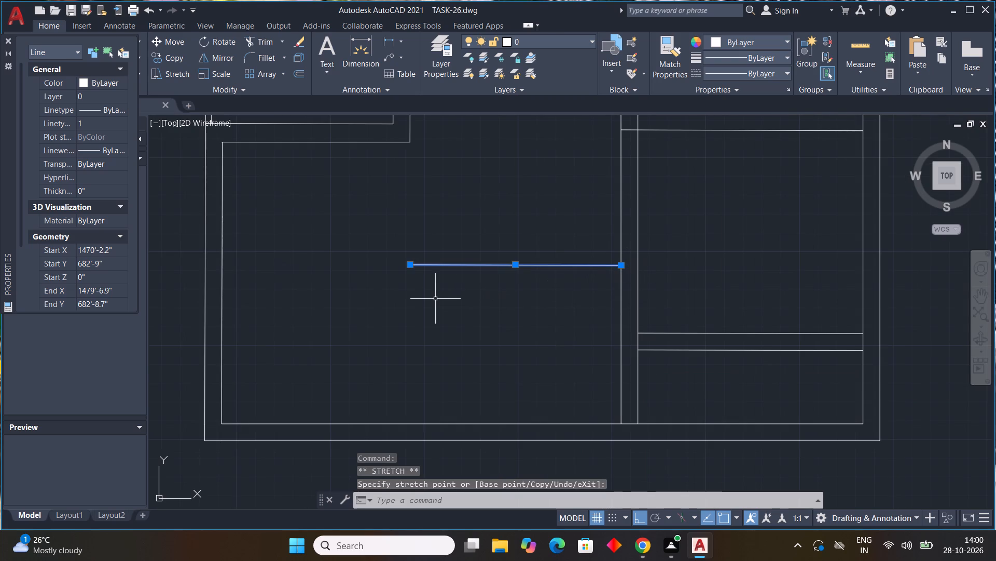
pyautogui.press('Escape')
pyautogui.press('Escape')
# Stretch the west end of the offset line about 1'-5" farther west.
pyautogui.scroll(-2, 422, 269)
pyautogui.moveTo(441, 276); pyautogui.dragTo(485, 320, button='middle')
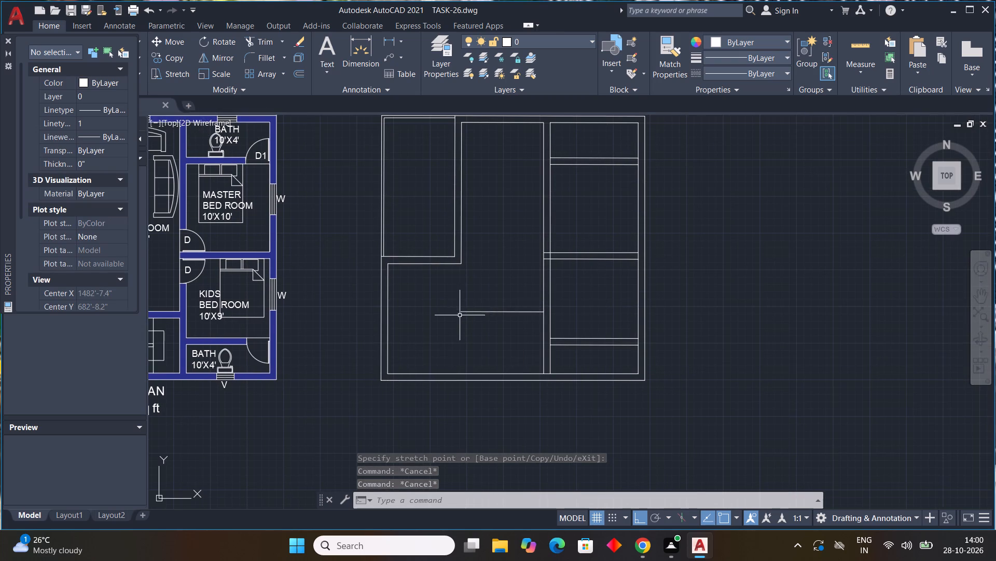
pyautogui.scroll(2, 492, 315)
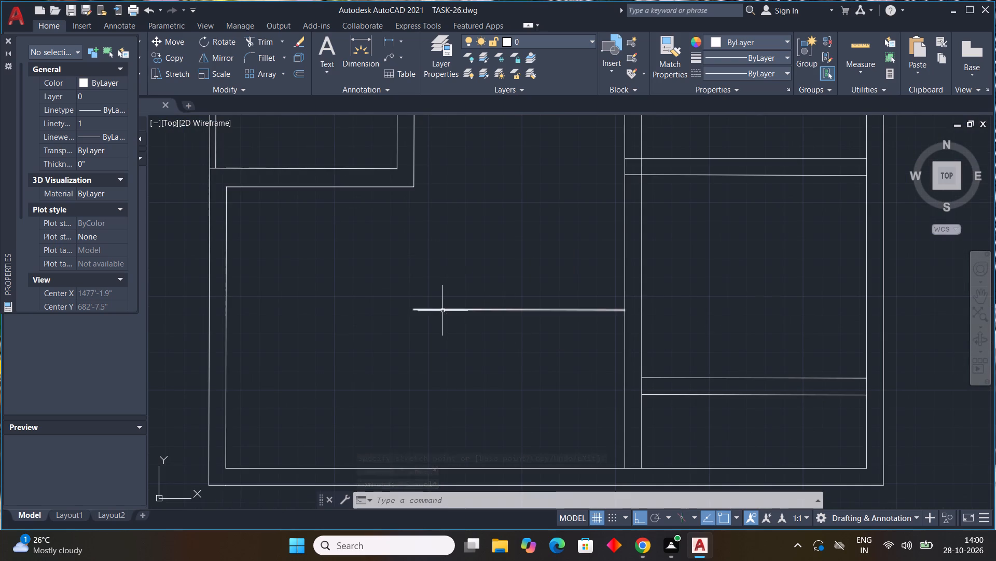
pyautogui.click(442, 310)
pyautogui.click(412, 309)
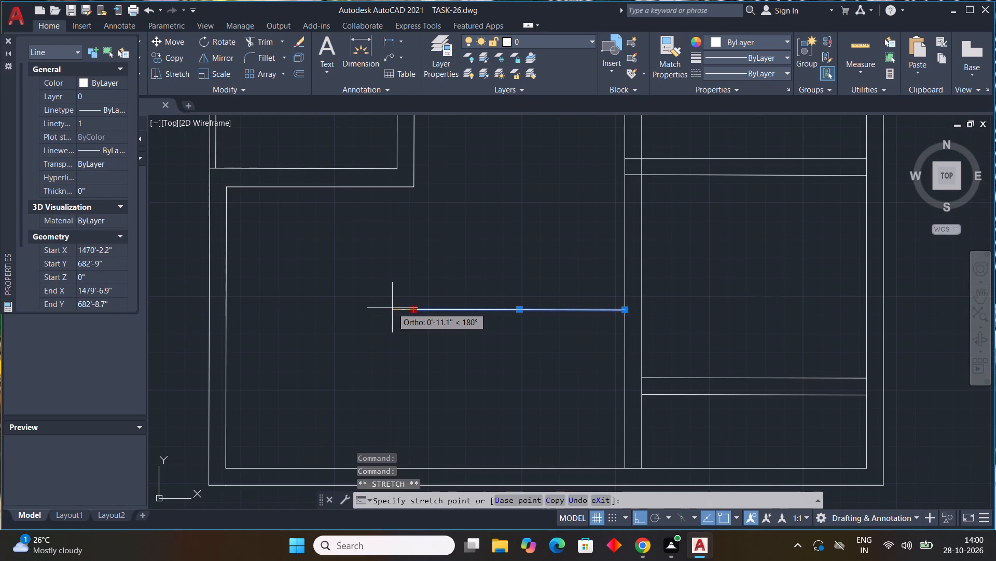
pyautogui.click(382, 310)
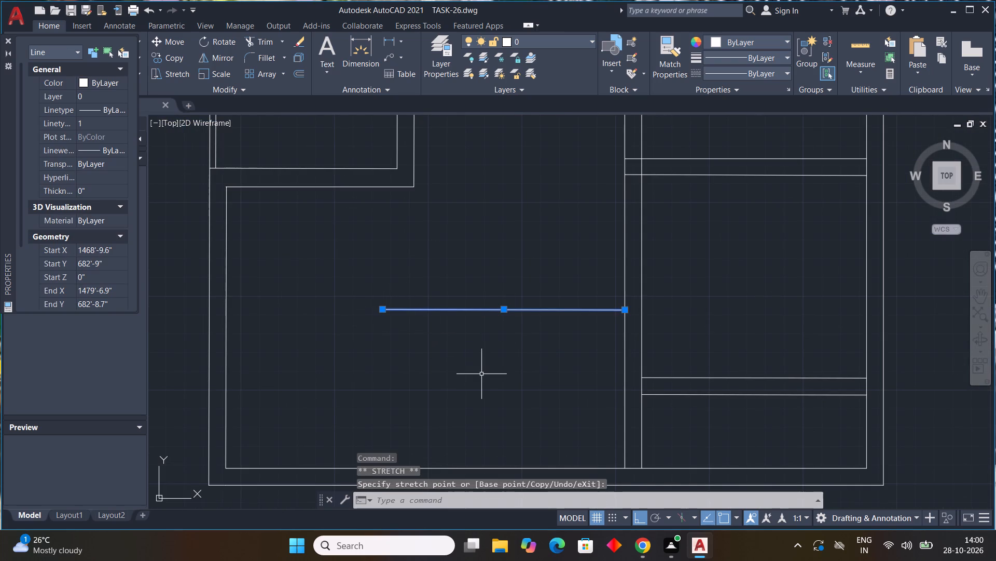
pyautogui.press('Escape')
pyautogui.press('Escape')
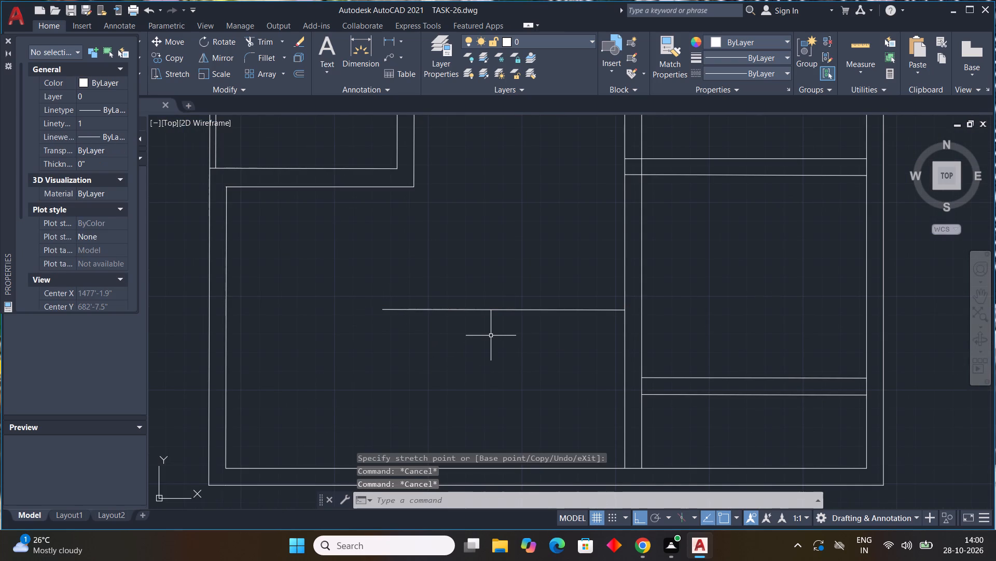
# Draw a 9" line south from the offset line's west end and continue it east to the vertical partition, forming a closed-end partition.
pyautogui.write('L')
pyautogui.press('space')
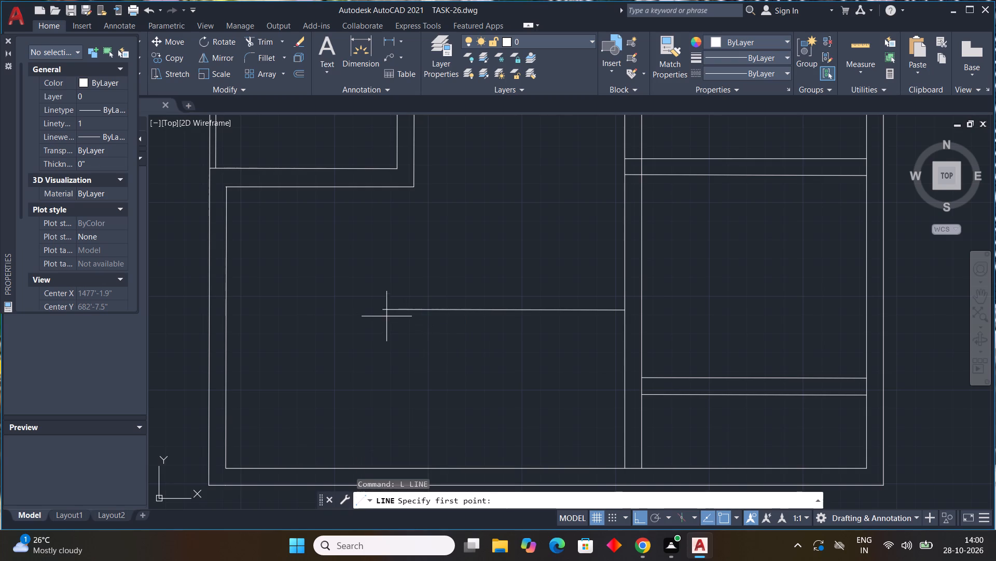
pyautogui.moveTo(381, 310); pyautogui.dragTo(381, 316)
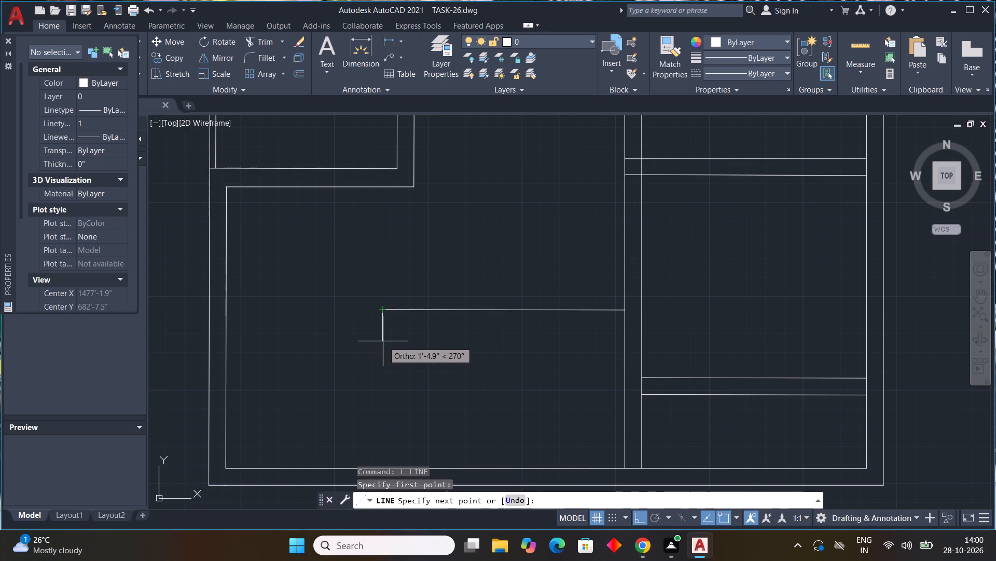
pyautogui.press('9')
pyautogui.hotkey('shift', '"')
pyautogui.press('Return')
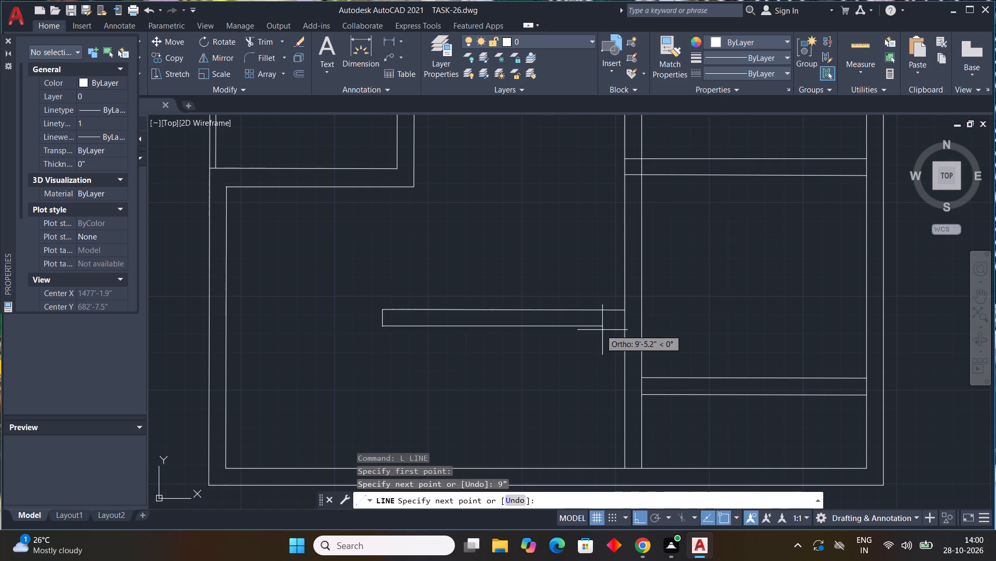
pyautogui.click(626, 329)
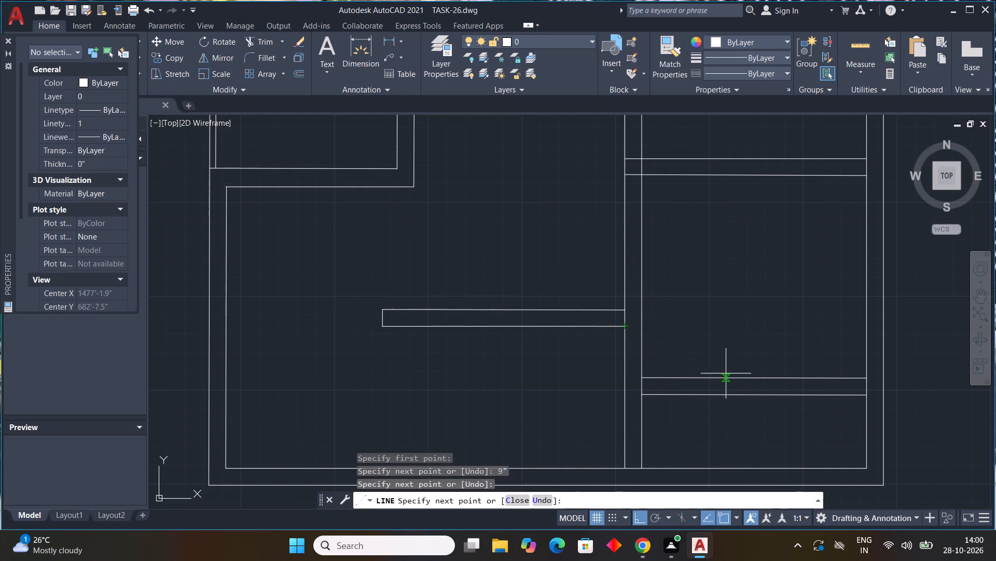
pyautogui.press('Escape')
pyautogui.press('Escape')
pyautogui.press('Escape')
# Draw two short lines across the vertical partition, one south and one north of the middle horizontal partition.
pyautogui.scroll(-2, 688, 339)
pyautogui.moveTo(714, 343); pyautogui.dragTo(646, 326, button='middle')
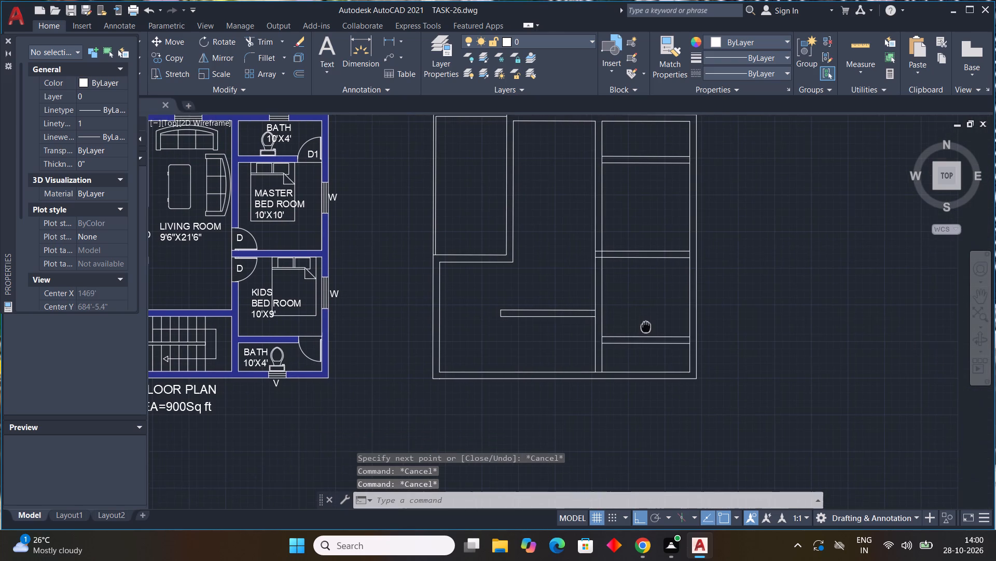
pyautogui.moveTo(646, 326); pyautogui.dragTo(589, 342, button='middle')
pyautogui.scroll(1, 589, 342)
pyautogui.press('l')
pyautogui.press('space')
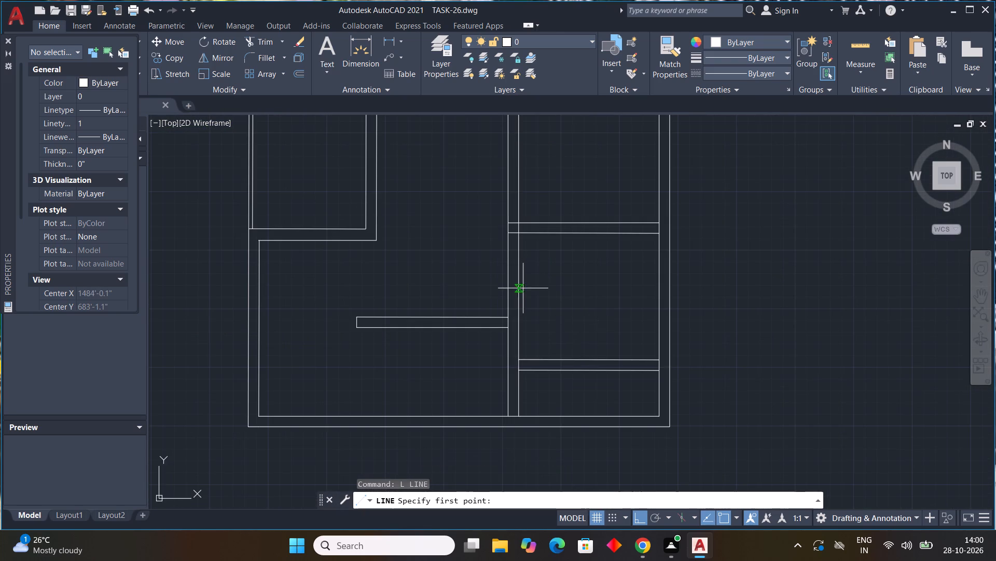
pyautogui.scroll(1, 519, 256)
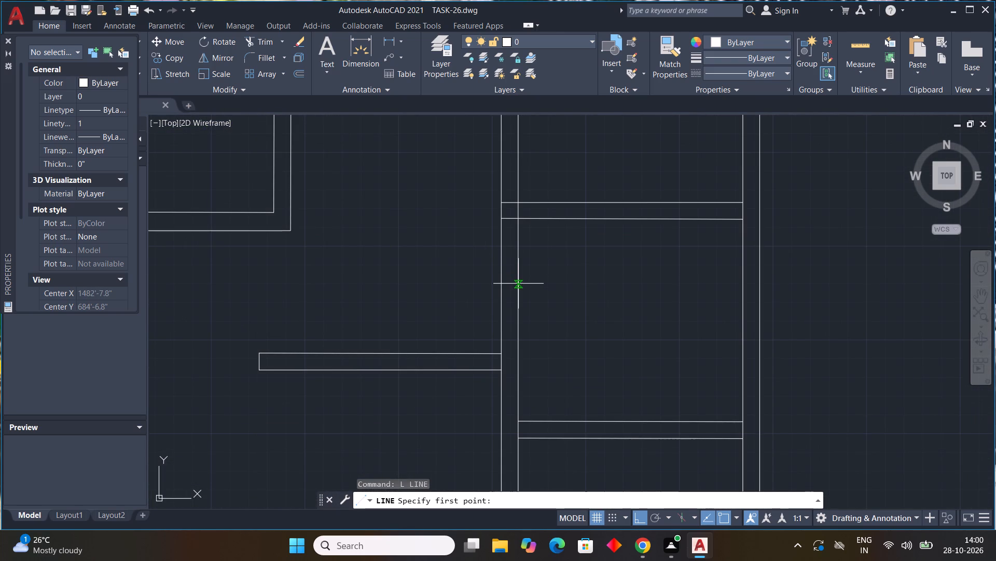
pyautogui.click(518, 282)
pyautogui.click(501, 282)
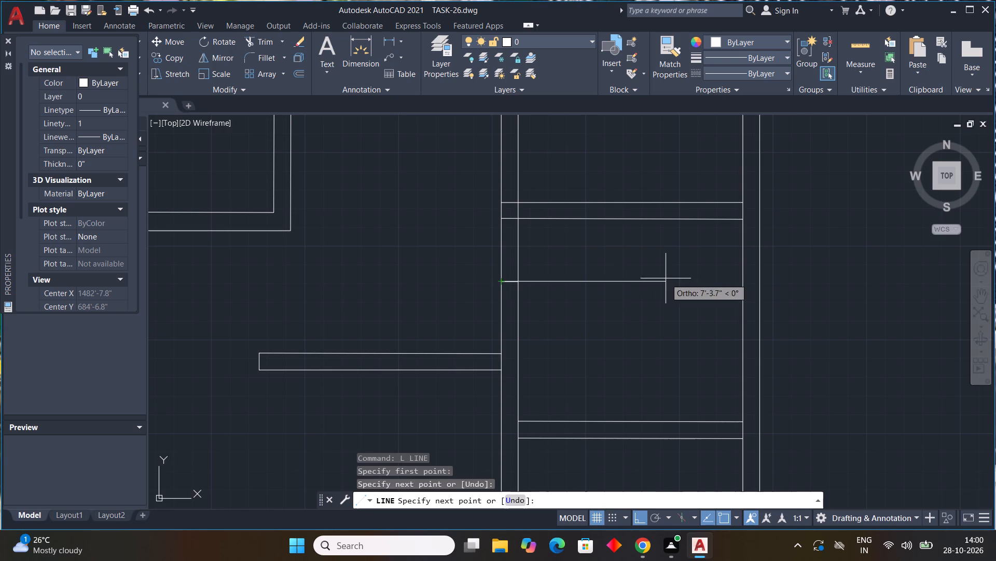
pyautogui.press('Escape')
pyautogui.press('space')
pyautogui.scroll(-1, 563, 247)
pyautogui.moveTo(563, 247); pyautogui.dragTo(546, 342, button='middle')
pyautogui.middleClick(546, 342)
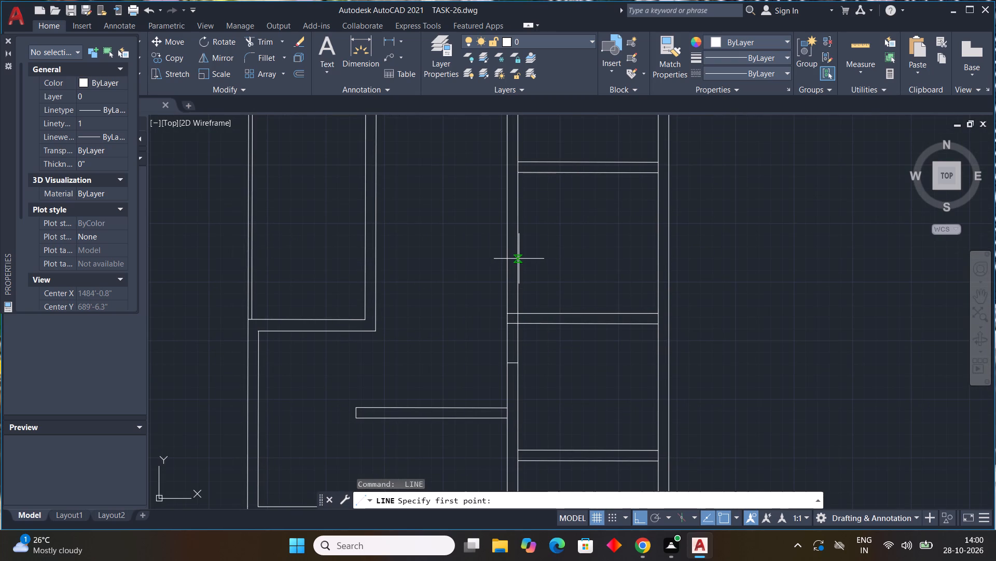
pyautogui.click(520, 260)
pyautogui.click(510, 261)
pyautogui.press('Escape')
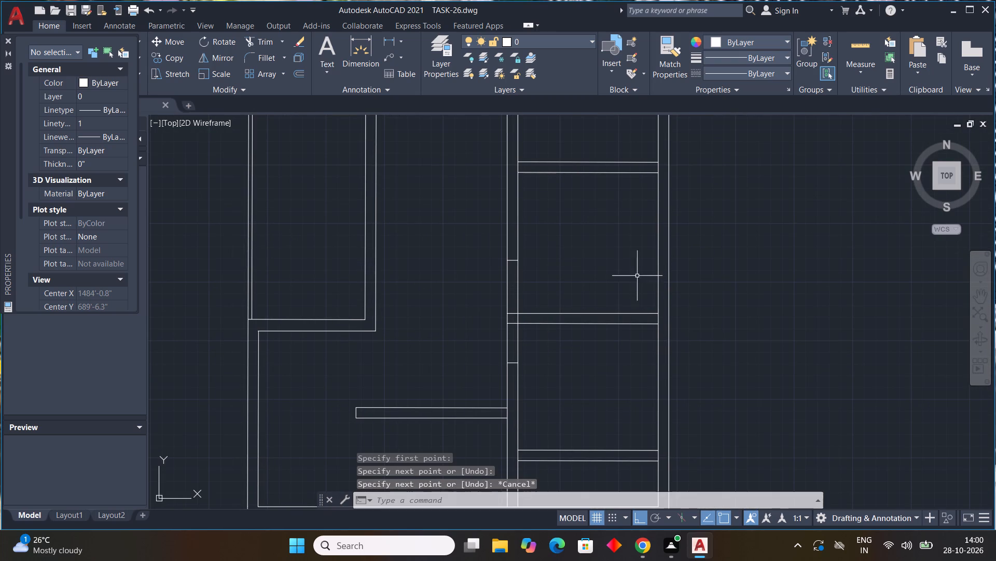
# Trim the vertical partition between each short line and the middle horizontal partition, including the segment inside that partition, to form two door openings.
pyautogui.write('TR')
pyautogui.press('space')
pyautogui.moveTo(479, 285); pyautogui.dragTo(544, 292)
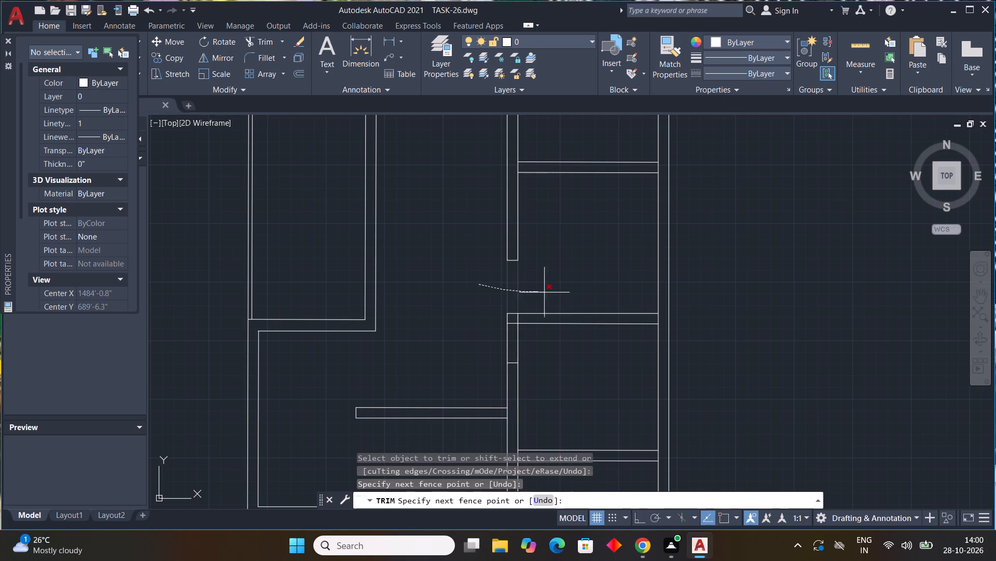
pyautogui.moveTo(544, 292); pyautogui.dragTo(549, 292)
pyautogui.moveTo(492, 345); pyautogui.dragTo(564, 345)
pyautogui.scroll(3, 517, 323)
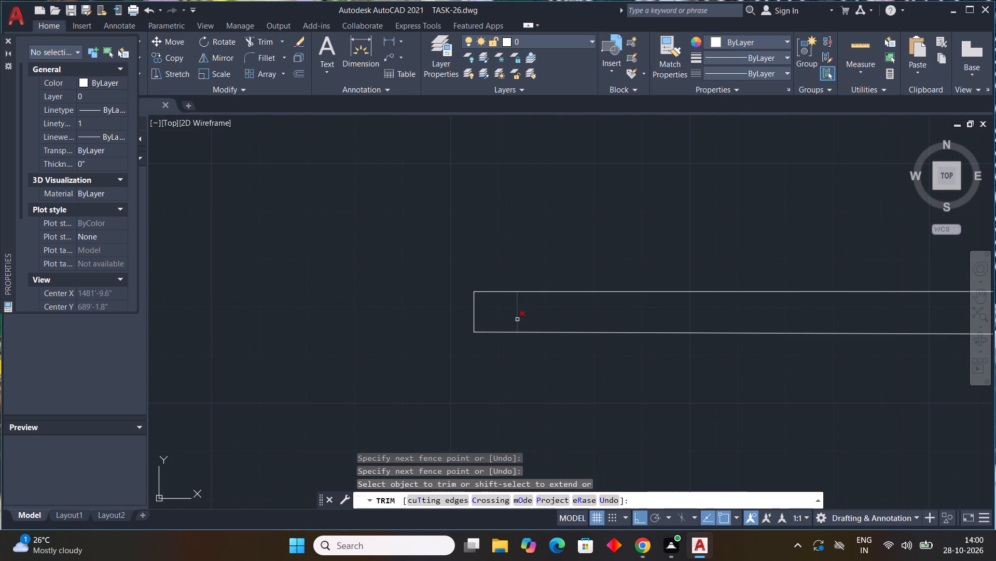
pyautogui.click(517, 319)
pyautogui.scroll(-4, 556, 377)
pyautogui.moveTo(565, 381); pyautogui.dragTo(537, 277, button='middle')
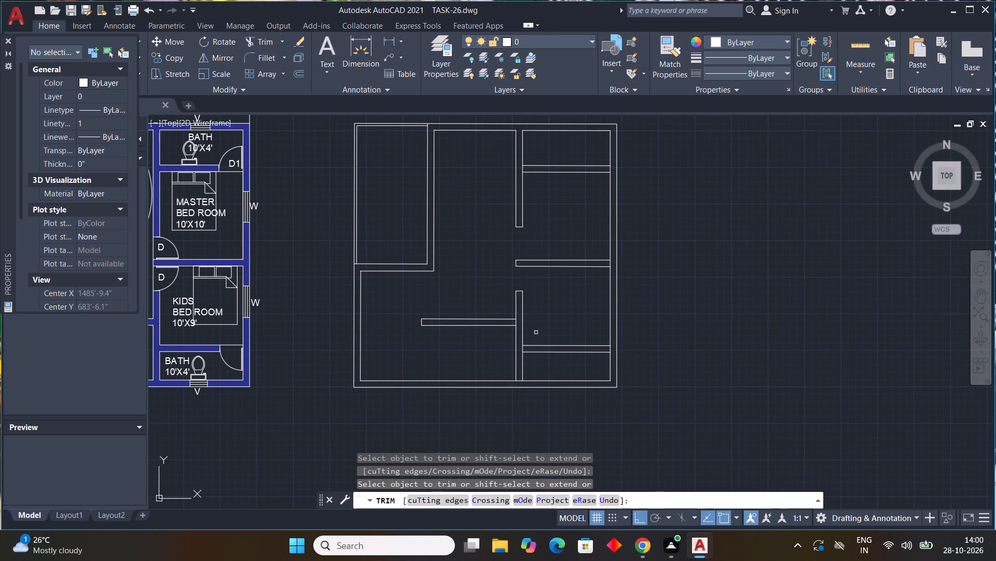
# Trim the vertical partition's lines where the closed-end partition and the southern and northern horizontal partitions join it.
pyautogui.scroll(4, 519, 326)
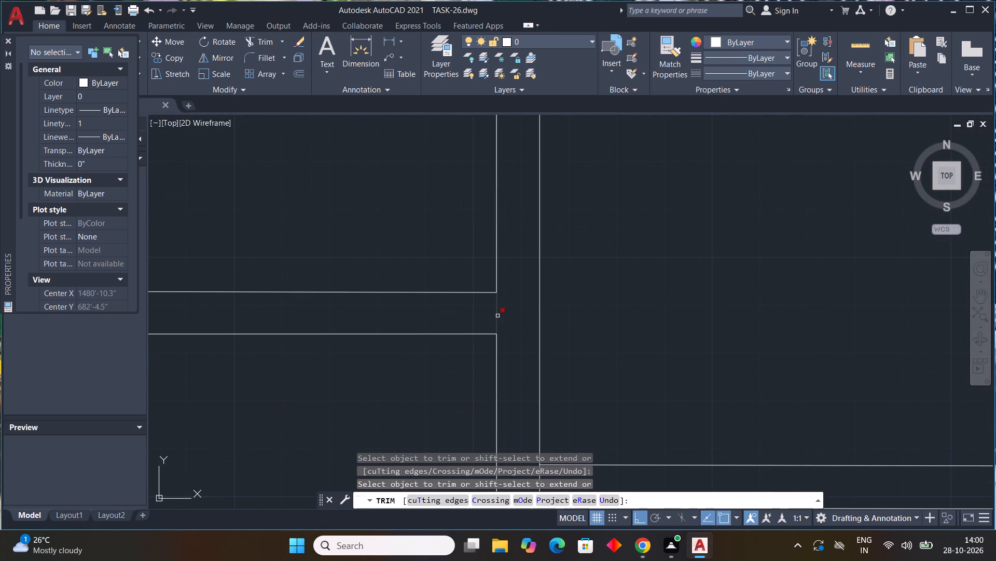
pyautogui.click(497, 315)
pyautogui.scroll(-4, 549, 327)
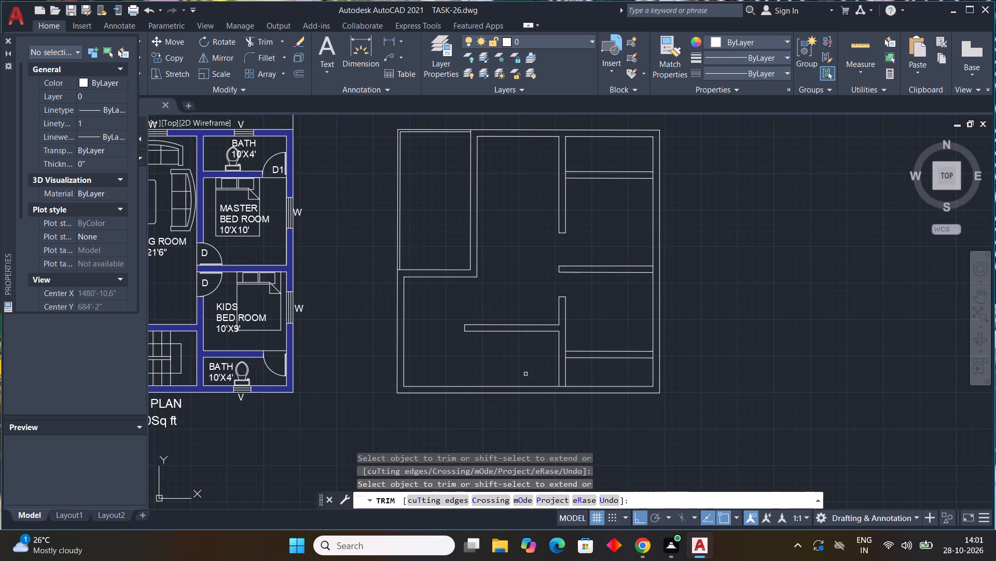
pyautogui.scroll(3, 574, 358)
pyautogui.click(539, 347)
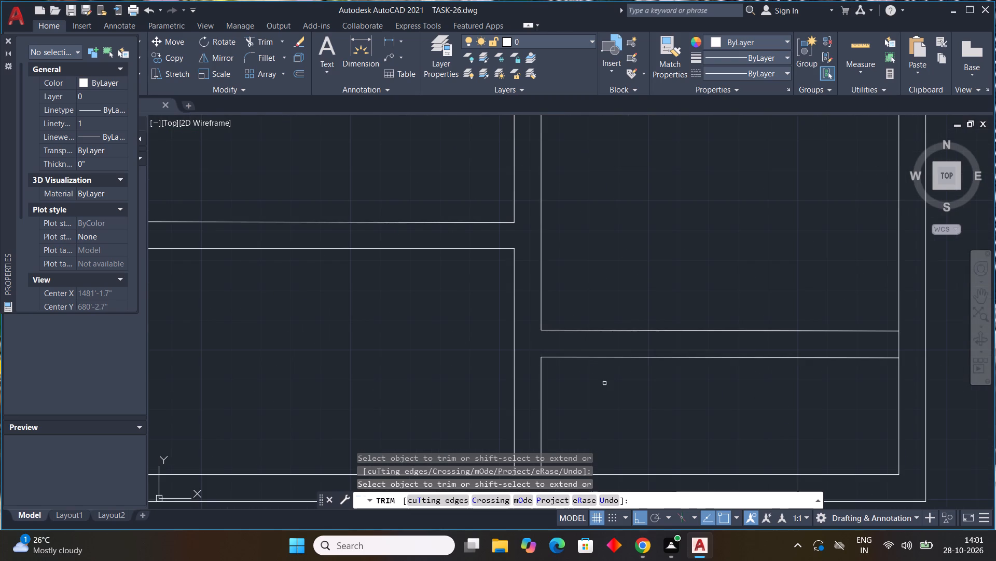
pyautogui.scroll(-4, 688, 396)
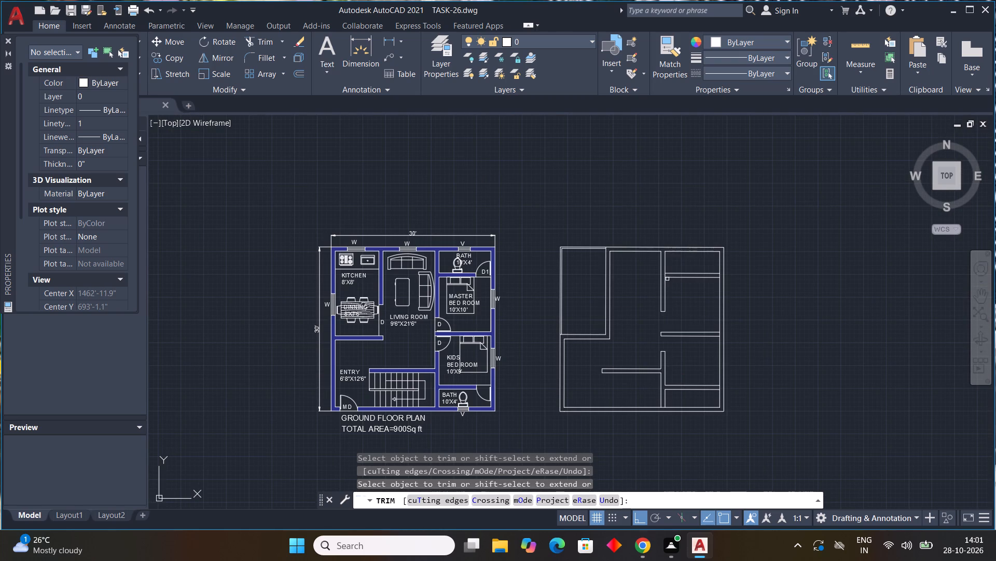
pyautogui.scroll(4, 676, 275)
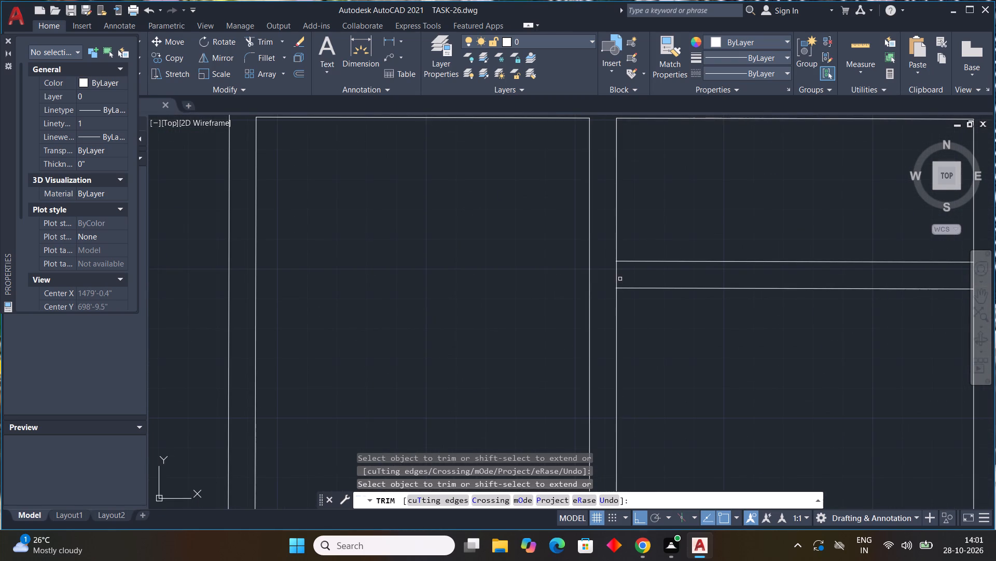
pyautogui.click(616, 277)
pyautogui.scroll(-5, 657, 339)
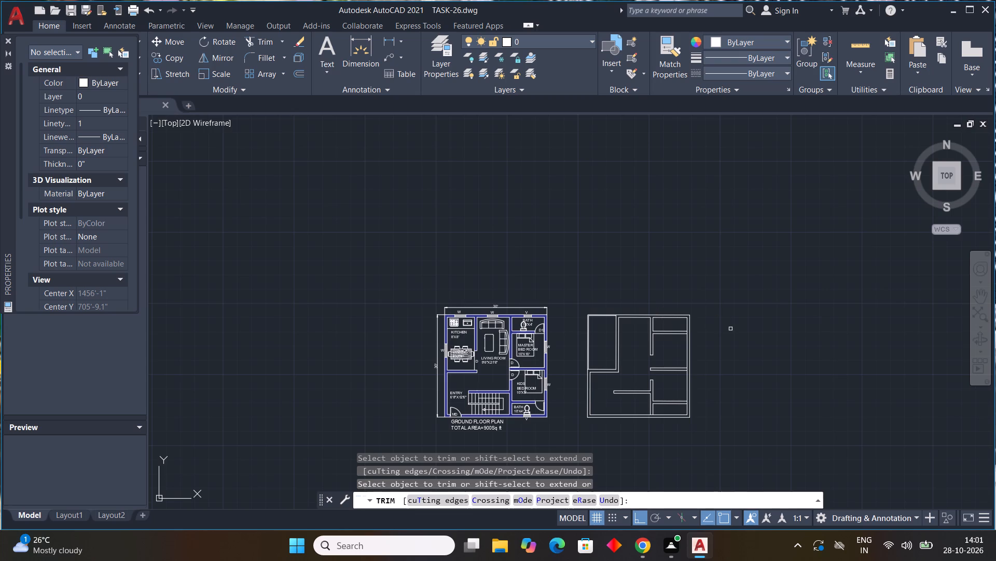
pyautogui.press('Escape')
pyautogui.press('Escape')
pyautogui.press('Escape')
pyautogui.press('Escape')
pyautogui.press('Escape')
pyautogui.press('Escape')
pyautogui.press('Escape')
pyautogui.press('Escape')
pyautogui.press('Escape')
pyautogui.press('Escape')
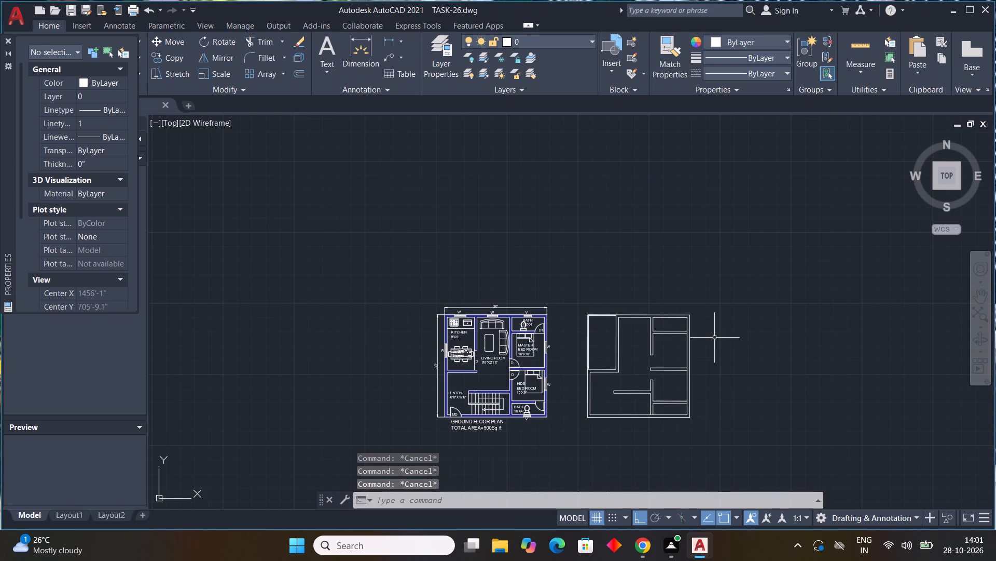
# Draw a short line across the wall south of the northwest room, just east of the west outer wall.
pyautogui.scroll(2, 669, 334)
pyautogui.moveTo(679, 336); pyautogui.dragTo(723, 270, button='middle')
pyautogui.moveTo(727, 264); pyautogui.dragTo(730, 259, button='middle')
pyautogui.scroll(1, 732, 256)
pyautogui.press('l')
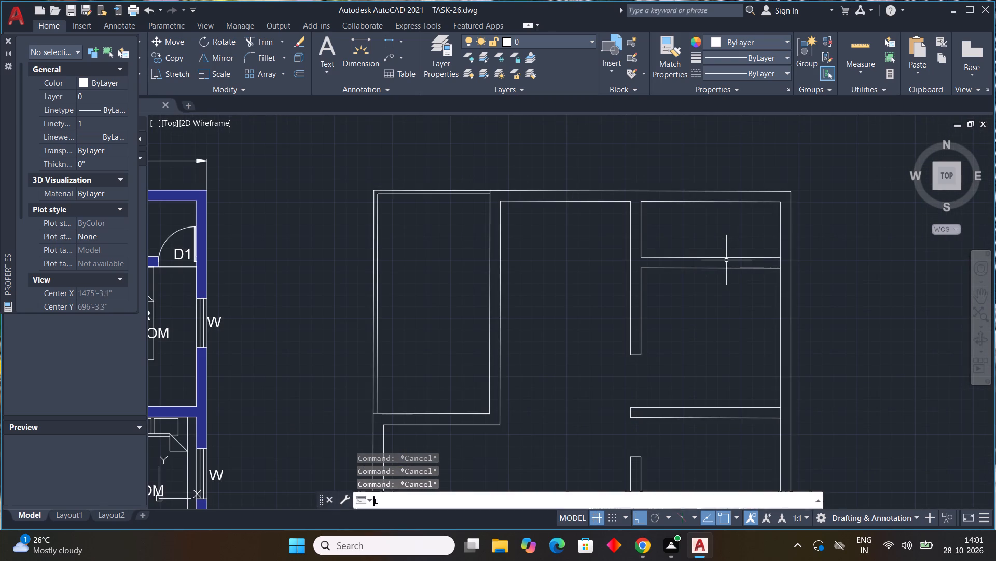
pyautogui.press('space')
pyautogui.scroll(1, 450, 410)
pyautogui.moveTo(450, 408); pyautogui.dragTo(495, 331, button='middle')
pyautogui.scroll(2, 443, 363)
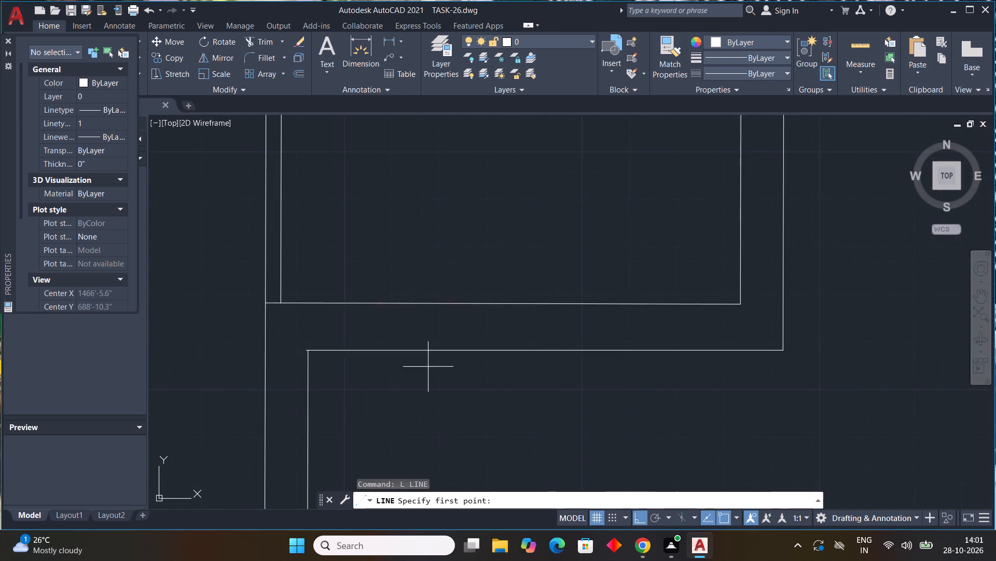
pyautogui.moveTo(427, 366); pyautogui.dragTo(523, 335, button='middle')
pyautogui.click(410, 273)
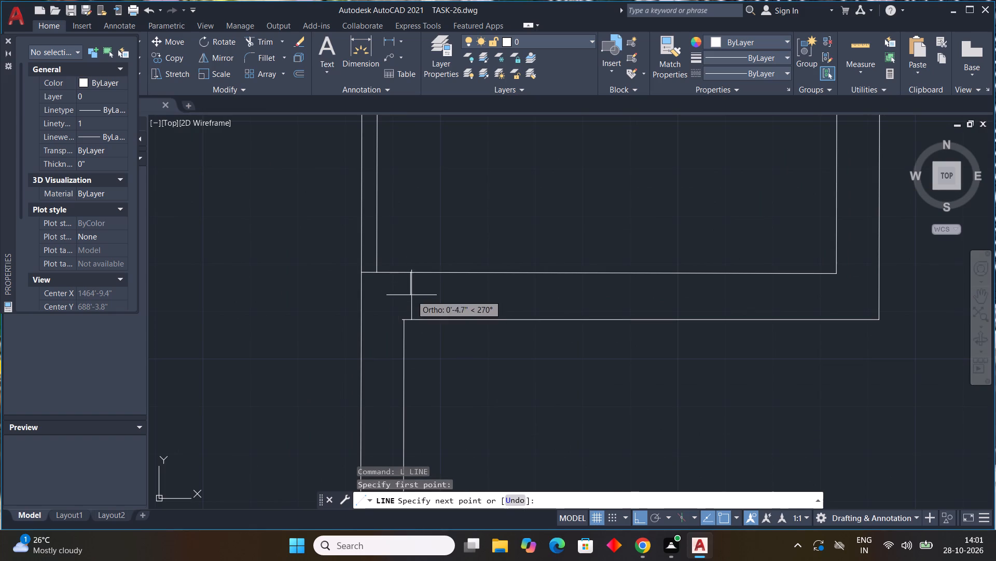
pyautogui.click(412, 315)
pyautogui.press('Escape')
# Trim the stub of the northwest room's south wall line that overshoots the west outer wall's inner line.
pyautogui.scroll(4, 388, 315)
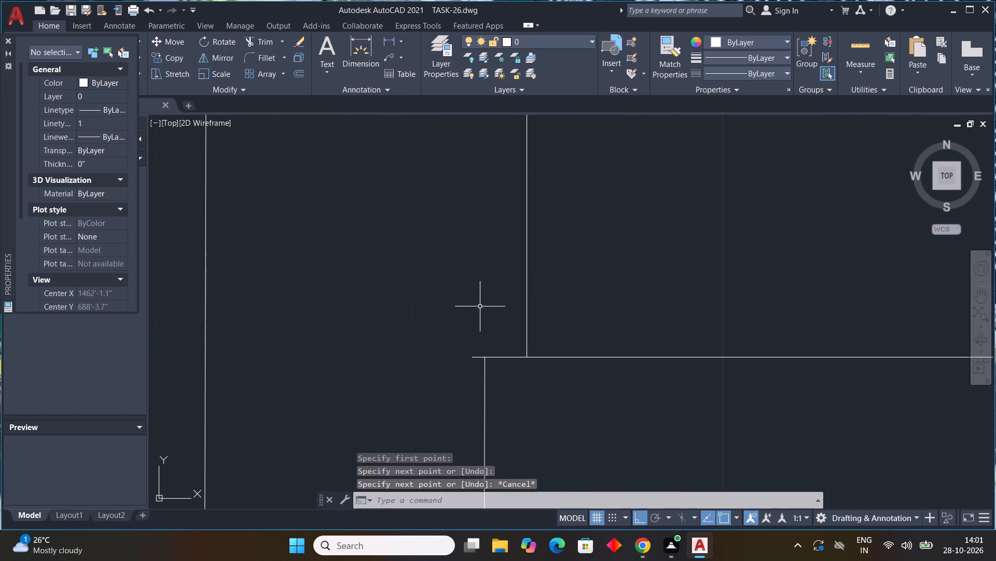
pyautogui.write('TR')
pyautogui.press('space')
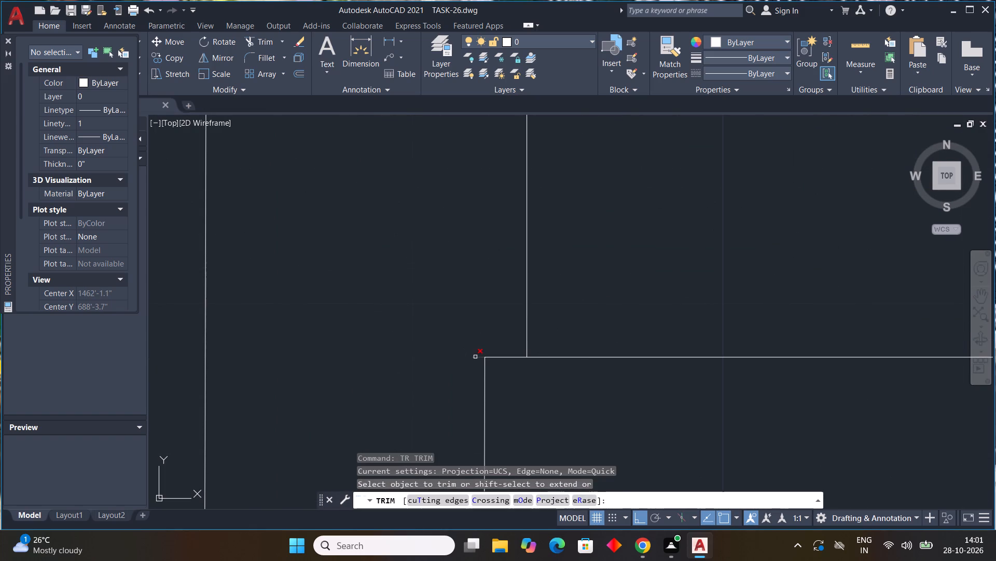
pyautogui.click(475, 357)
pyautogui.scroll(-4, 549, 418)
pyautogui.scroll(-1, 593, 376)
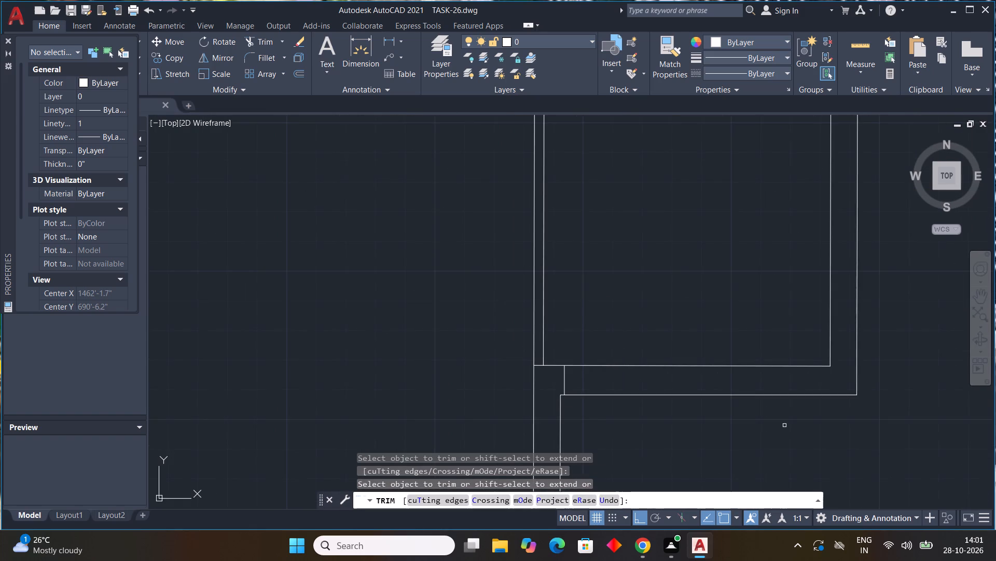
pyautogui.moveTo(784, 425); pyautogui.dragTo(449, 504, button='middle')
pyautogui.scroll(-4, 475, 369)
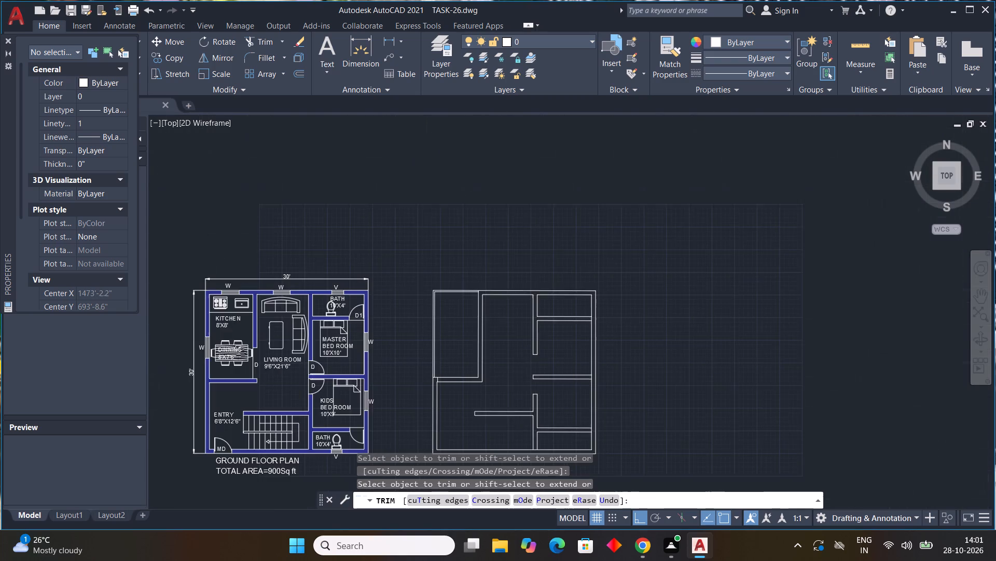
pyautogui.scroll(7, 483, 388)
pyautogui.moveTo(465, 370); pyautogui.dragTo(662, 251, button='middle')
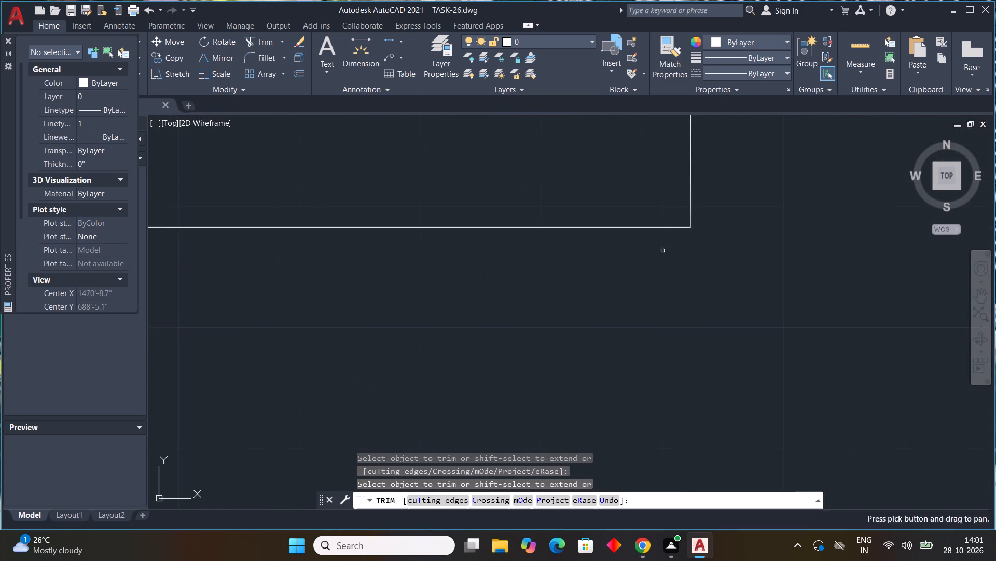
pyautogui.scroll(-5, 352, 294)
pyautogui.moveTo(318, 297); pyautogui.dragTo(404, 312, button='middle')
pyautogui.scroll(-1, 318, 297)
pyautogui.press('Escape')
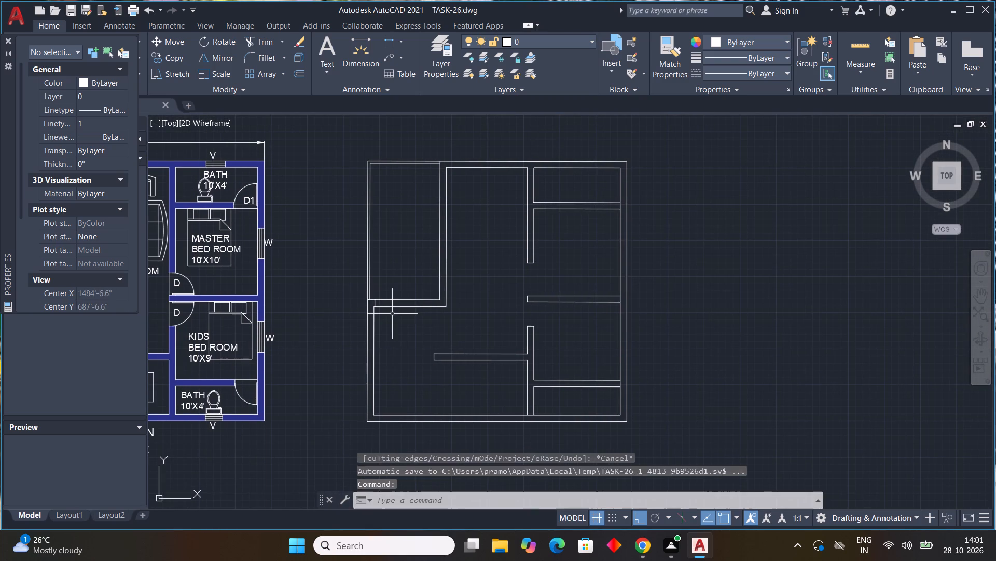
pyautogui.press('Escape')
pyautogui.press('Escape')
pyautogui.press('Escape')
pyautogui.press('Escape')
# Draw a second short line across the northwest room's south wall, starting from the midpoint of its north line.
pyautogui.press('o')
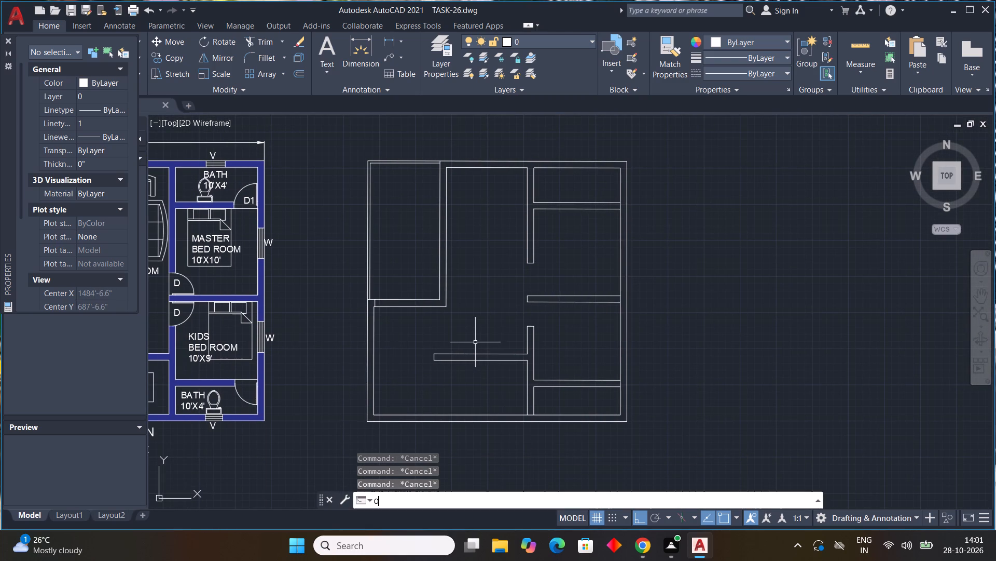
pyautogui.press('Escape')
pyautogui.press('Escape')
pyautogui.write('L')
pyautogui.press('space')
pyautogui.scroll(3, 405, 309)
pyautogui.moveTo(405, 308); pyautogui.dragTo(490, 317, button='middle')
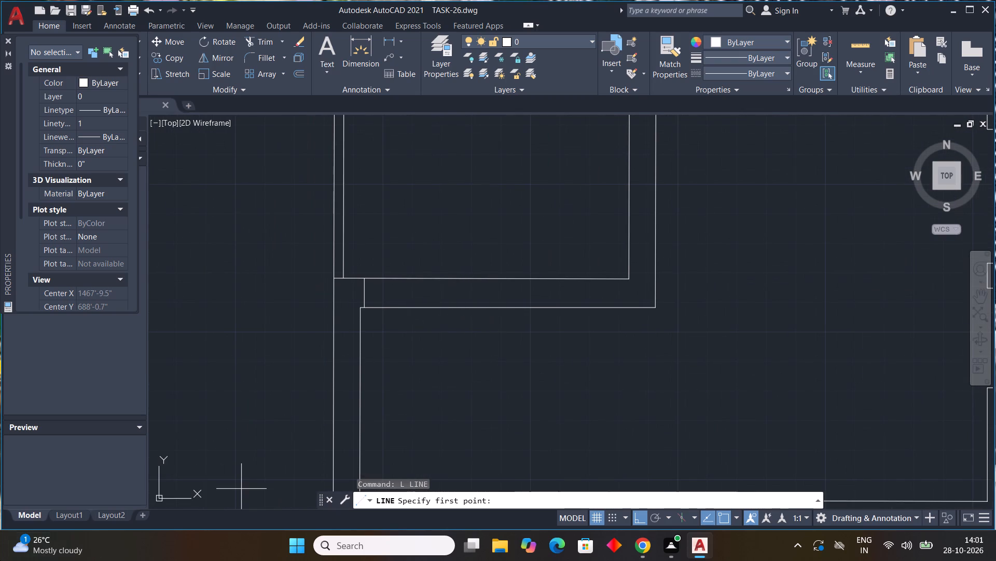
pyautogui.click(480, 278)
pyautogui.click(481, 303)
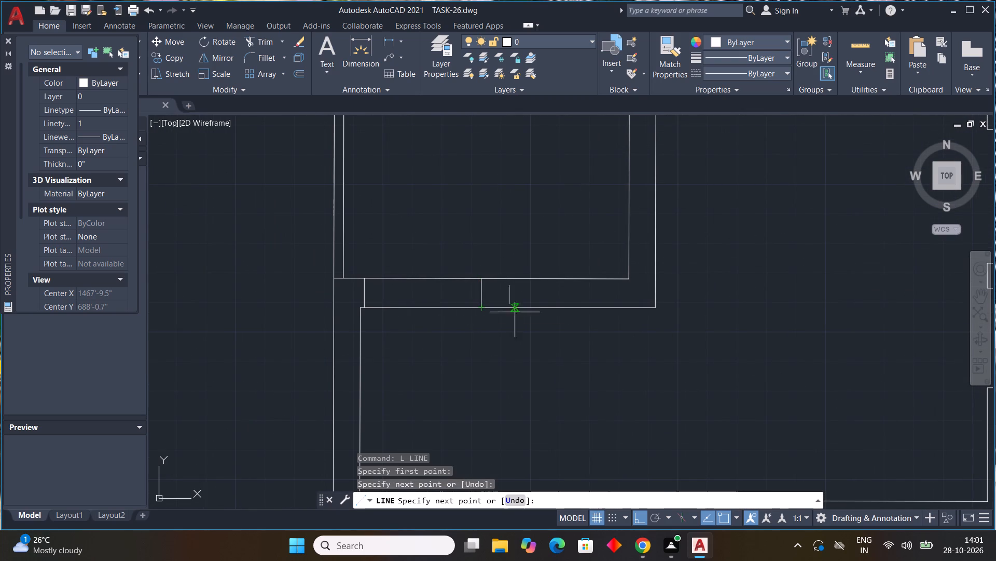
pyautogui.press('Escape')
# Draw a short line across the southeast room's north wall, a little west of the east outer wall.
pyautogui.scroll(-4, 569, 333)
pyautogui.moveTo(578, 364); pyautogui.dragTo(367, 262, button='middle')
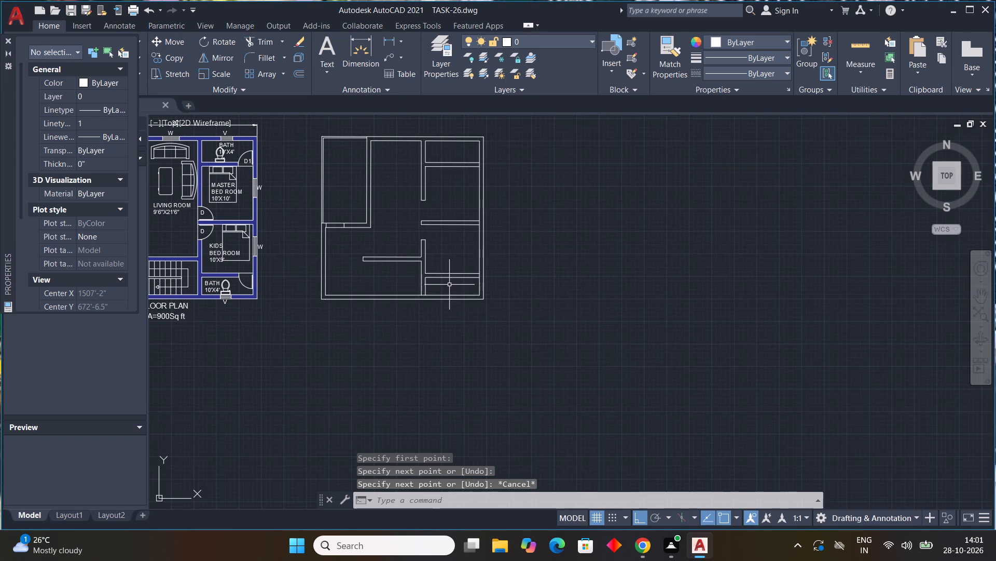
pyautogui.moveTo(475, 275); pyautogui.dragTo(502, 236, button='middle')
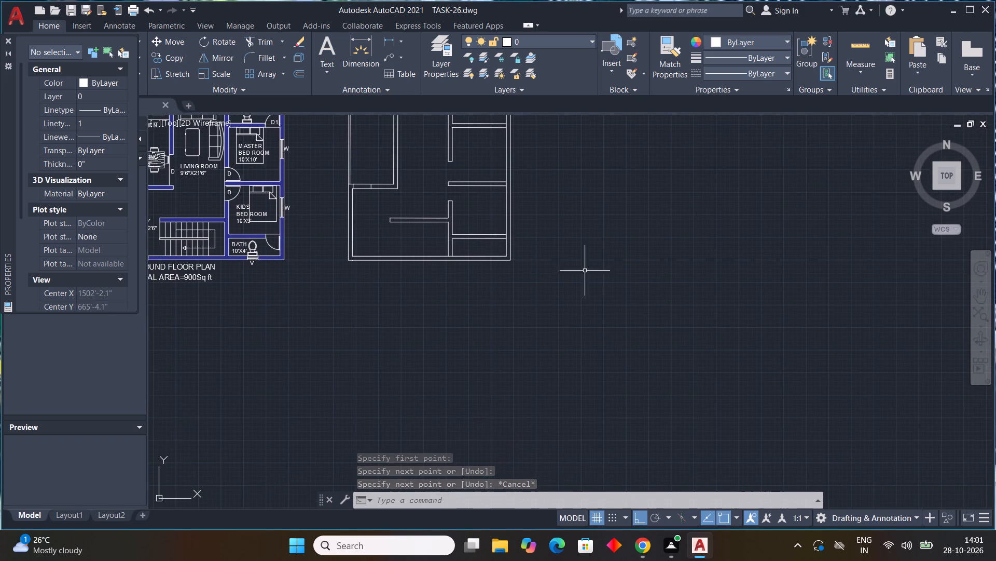
pyautogui.scroll(3, 483, 238)
pyautogui.press('l')
pyautogui.press('space')
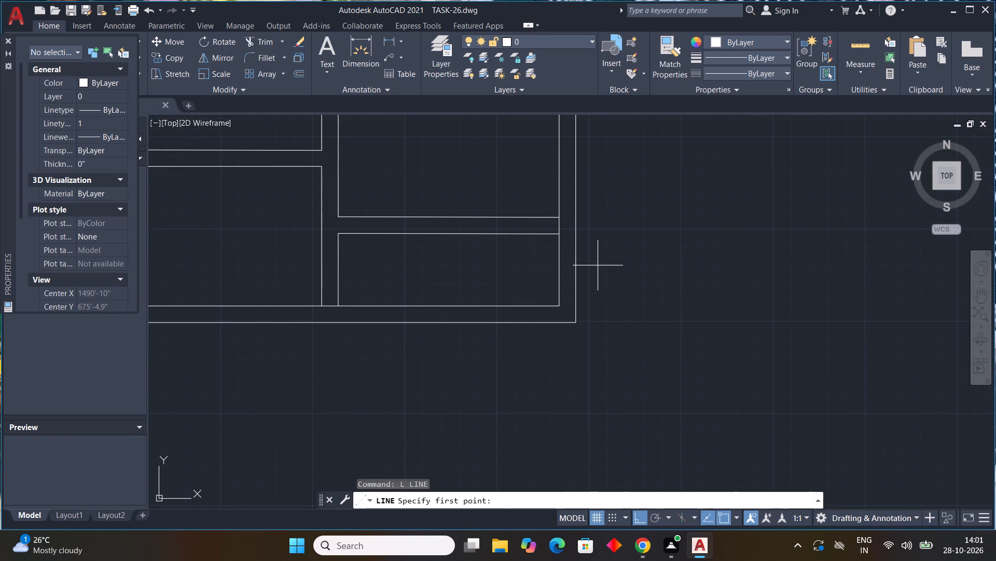
pyautogui.scroll(3, 596, 265)
pyautogui.scroll(-4, 596, 265)
pyautogui.moveTo(617, 268); pyautogui.dragTo(643, 275, button='middle')
pyautogui.scroll(3, 574, 247)
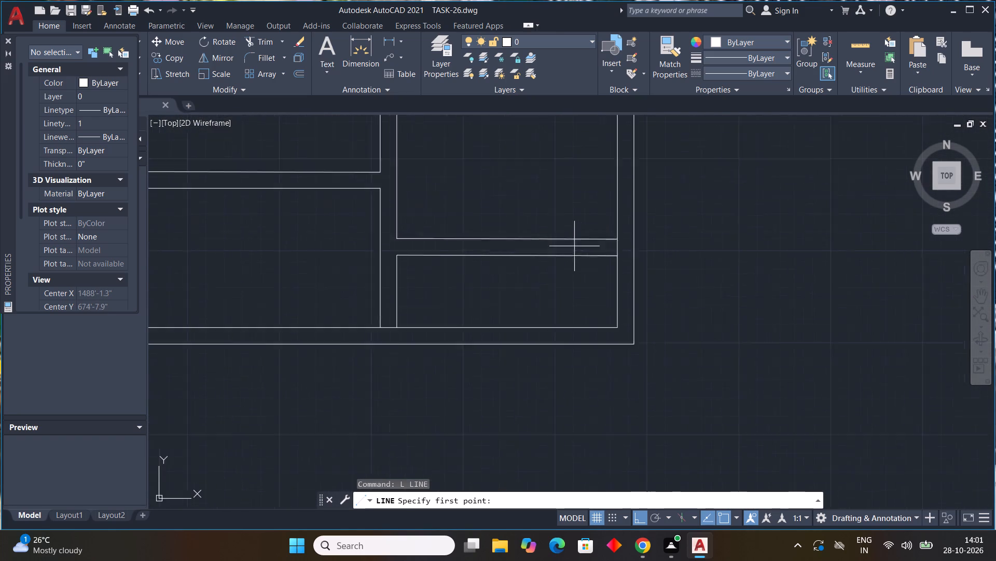
pyautogui.scroll(1, 574, 246)
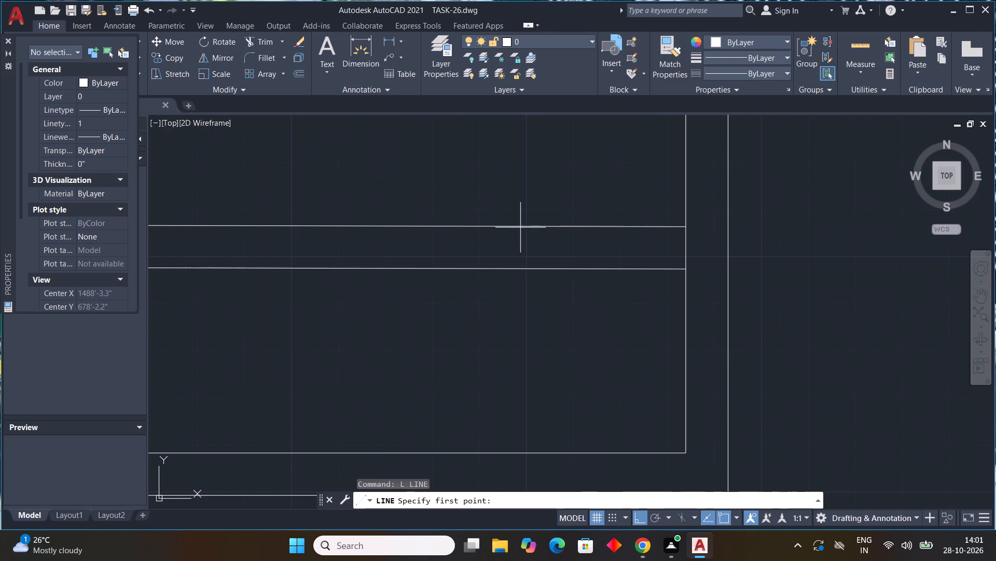
pyautogui.click(511, 226)
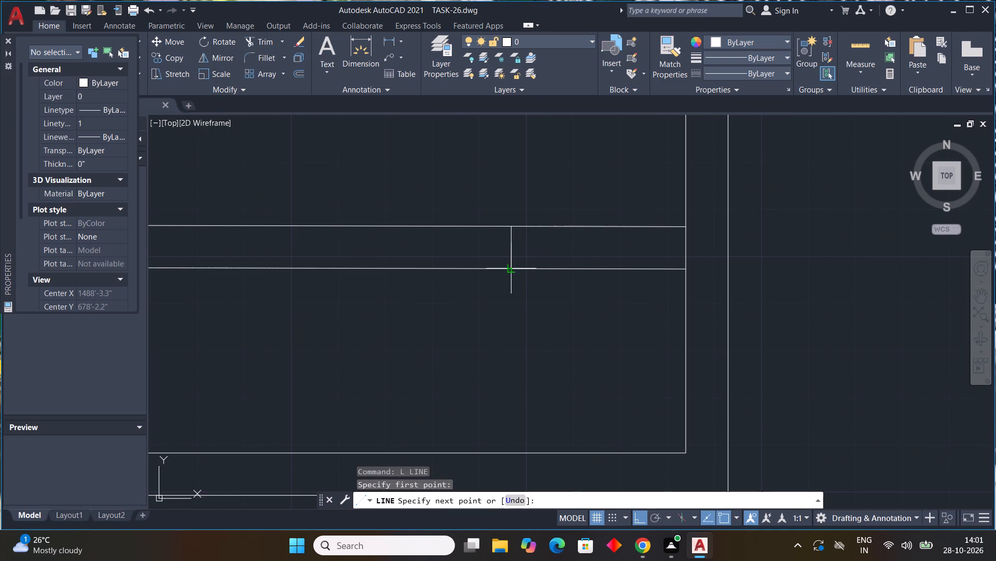
pyautogui.click(513, 268)
pyautogui.press('Escape')
# Draw a short line across the northeast room's south wall, a little west of the east outer wall.
pyautogui.scroll(-5, 596, 229)
pyautogui.moveTo(589, 194); pyautogui.dragTo(573, 265, button='middle')
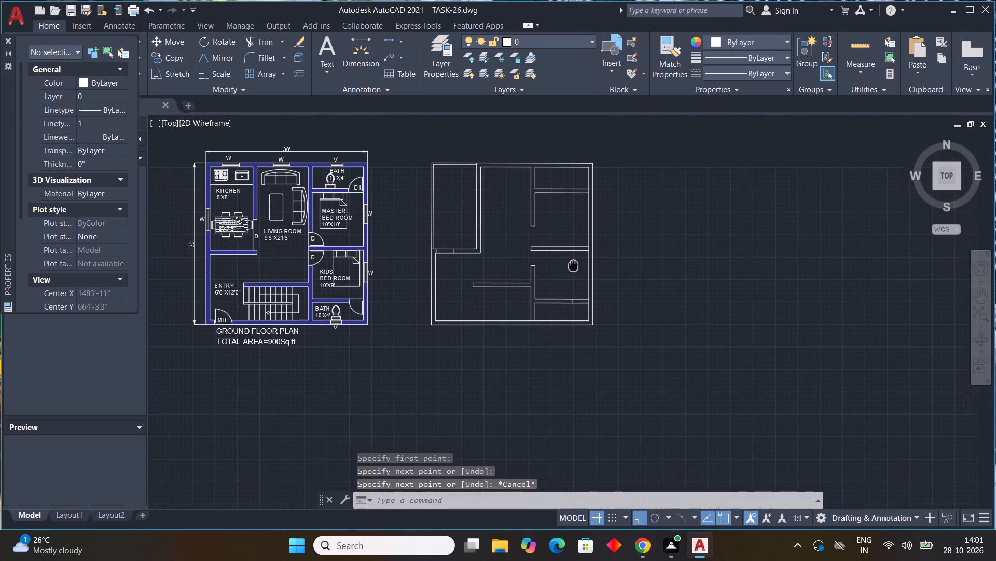
pyautogui.moveTo(573, 265); pyautogui.dragTo(572, 268, button='middle')
pyautogui.press('space')
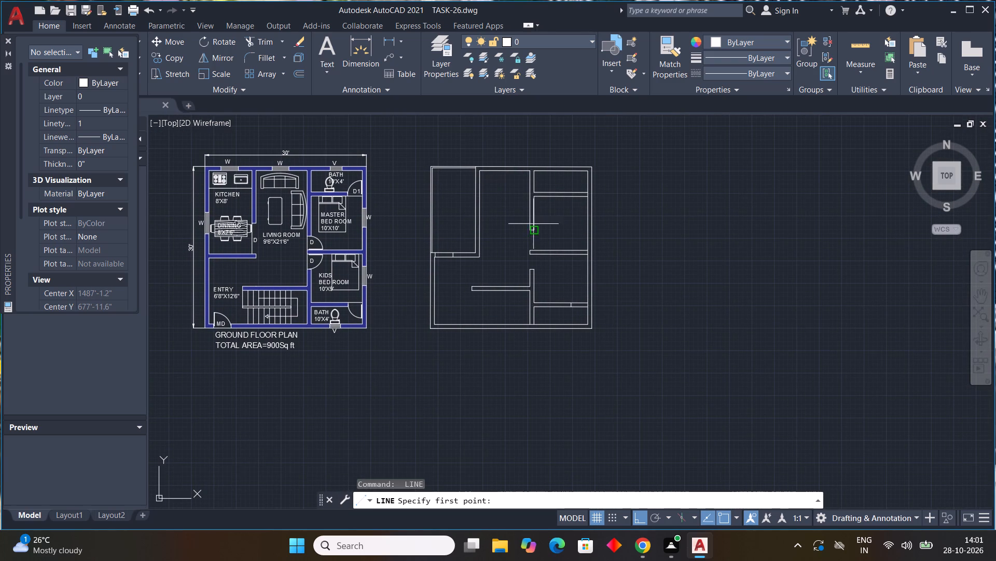
pyautogui.scroll(3, 603, 206)
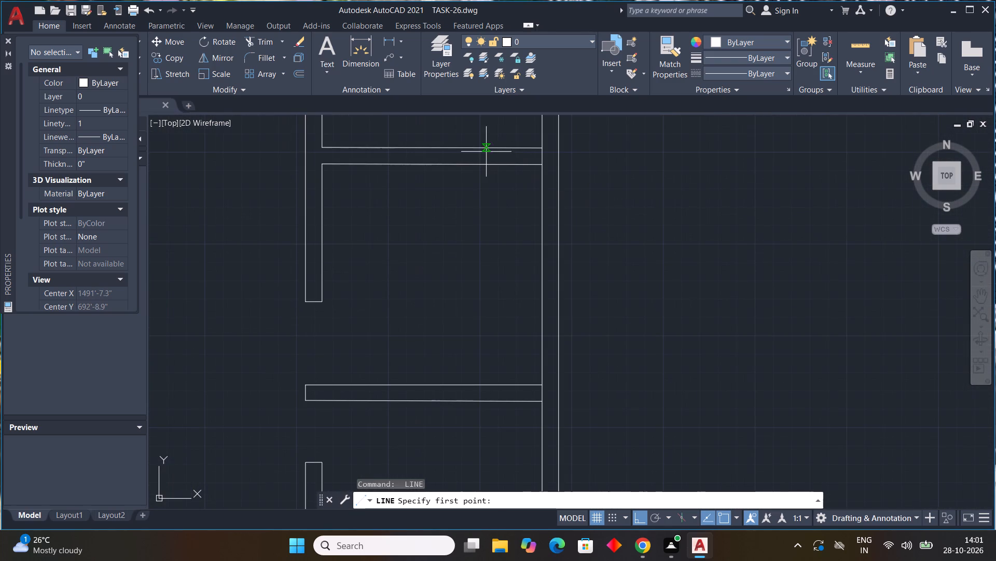
pyautogui.click(475, 148)
pyautogui.click(477, 164)
pyautogui.press('Escape')
# Trim the northeast room's south wall and the southeast room's north wall on their room-side lines, between the short lines and the east outer wall.
pyautogui.press('t')
pyautogui.press('r')
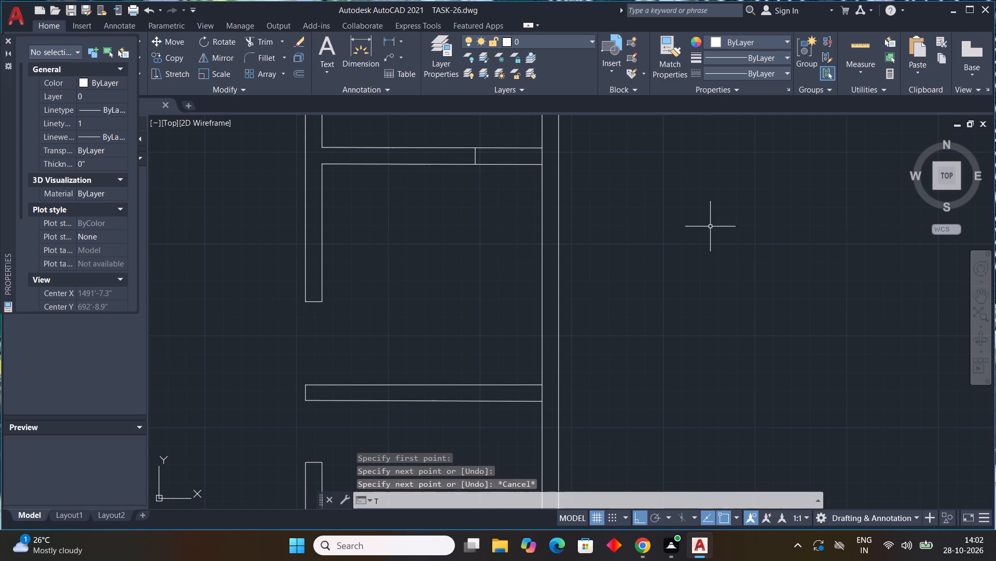
pyautogui.press('space')
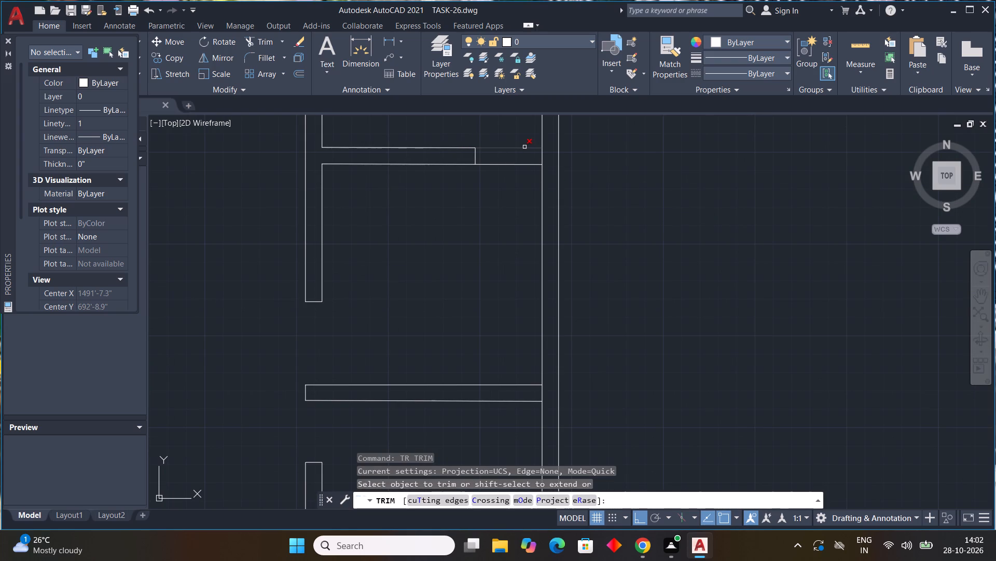
pyautogui.click(524, 147)
pyautogui.scroll(-4, 657, 241)
pyautogui.moveTo(691, 299); pyautogui.dragTo(664, 271, button='middle')
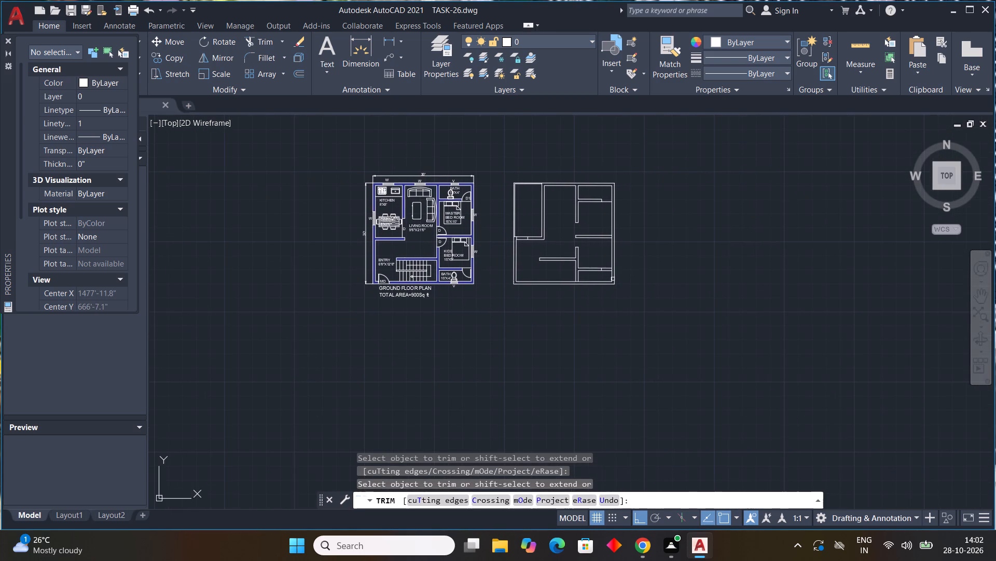
pyautogui.scroll(2, 612, 271)
pyautogui.click(599, 266)
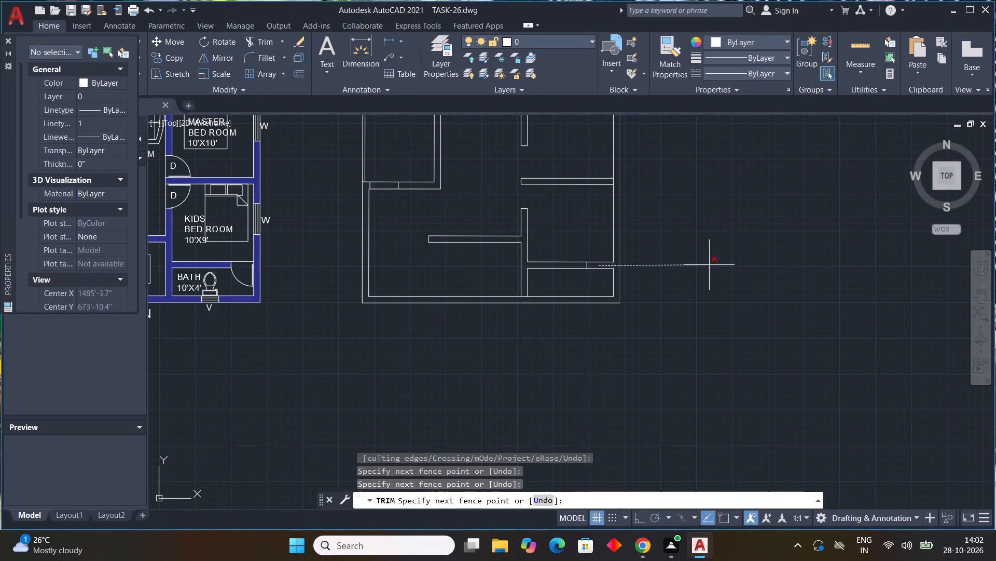
pyautogui.click(599, 283)
pyautogui.scroll(-1, 672, 283)
pyautogui.moveTo(671, 283); pyautogui.dragTo(580, 342, button='middle')
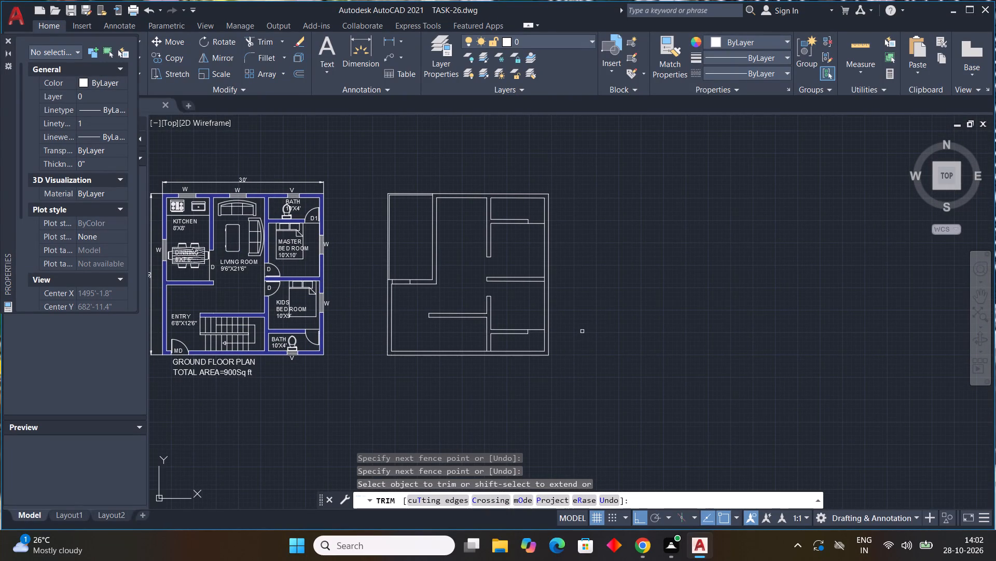
pyautogui.press('Escape')
pyautogui.press('Escape')
pyautogui.press('Escape')
pyautogui.press('Escape')
pyautogui.press('Escape')
# Trim the north line of the northwest room's south wall between the two short lines.
pyautogui.scroll(4, 482, 354)
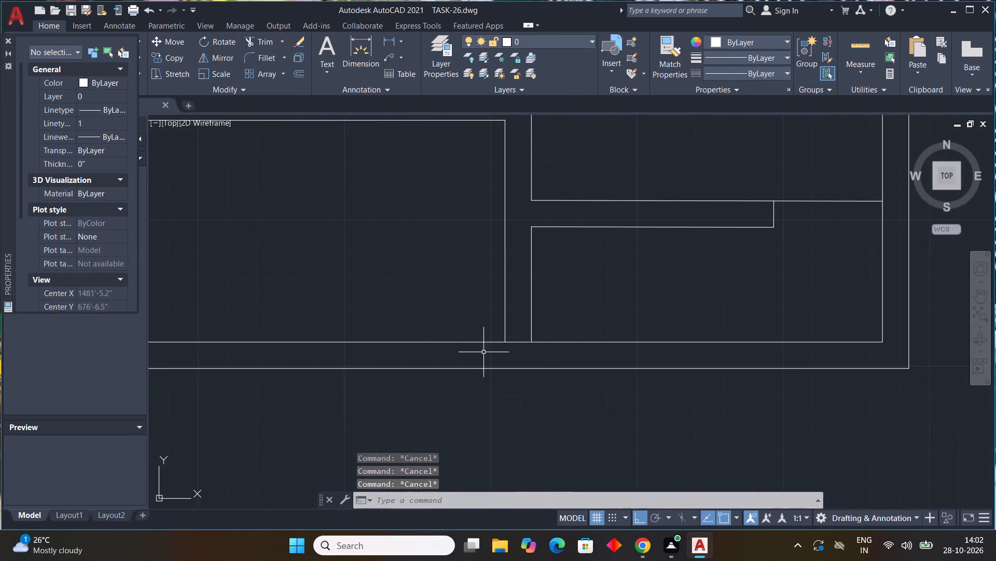
pyautogui.scroll(3, 485, 352)
pyautogui.scroll(-6, 485, 352)
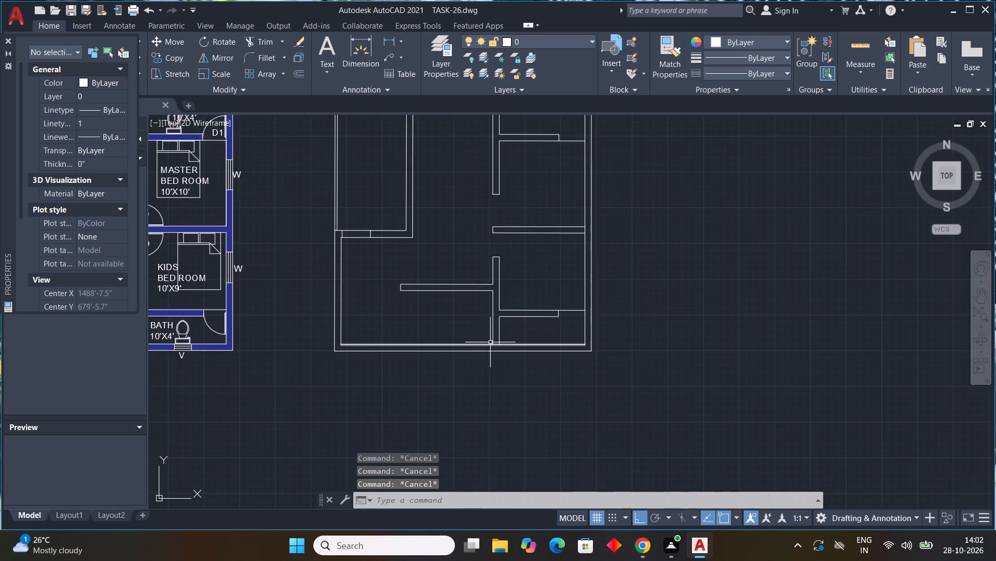
pyautogui.scroll(-4, 490, 342)
pyautogui.scroll(4, 485, 324)
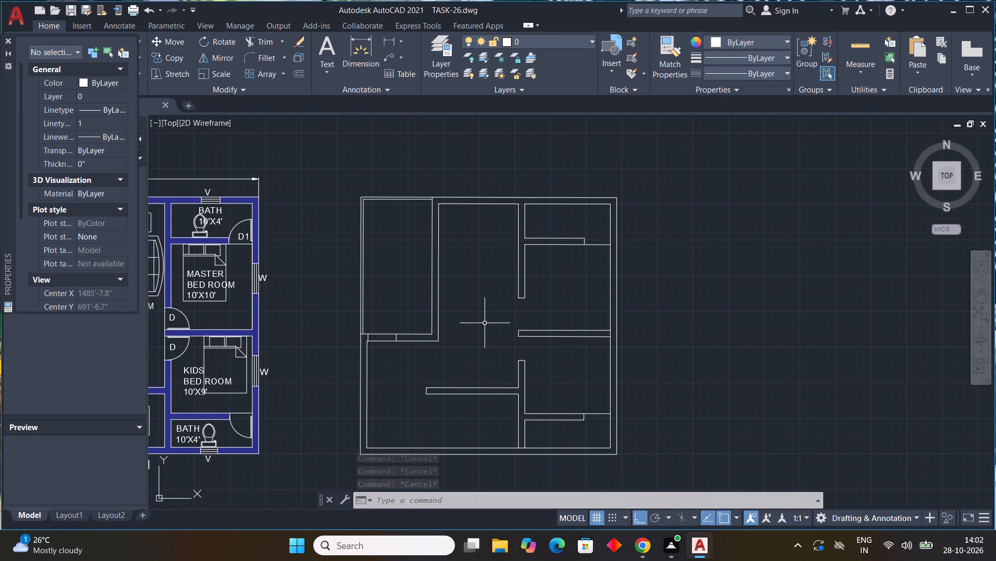
pyautogui.press('Escape')
pyautogui.press('Escape')
pyautogui.write('TR')
pyautogui.press('space')
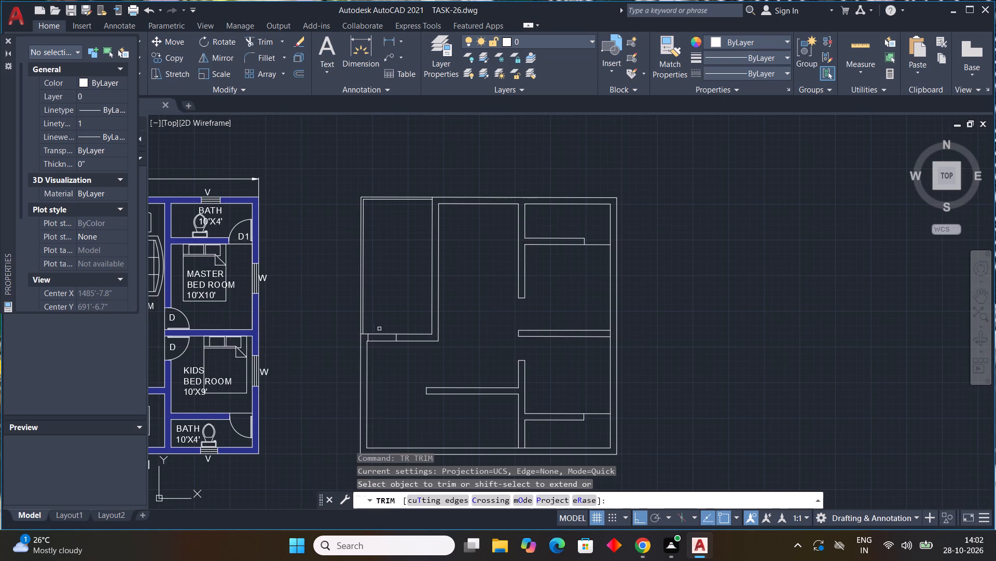
pyautogui.click(383, 332)
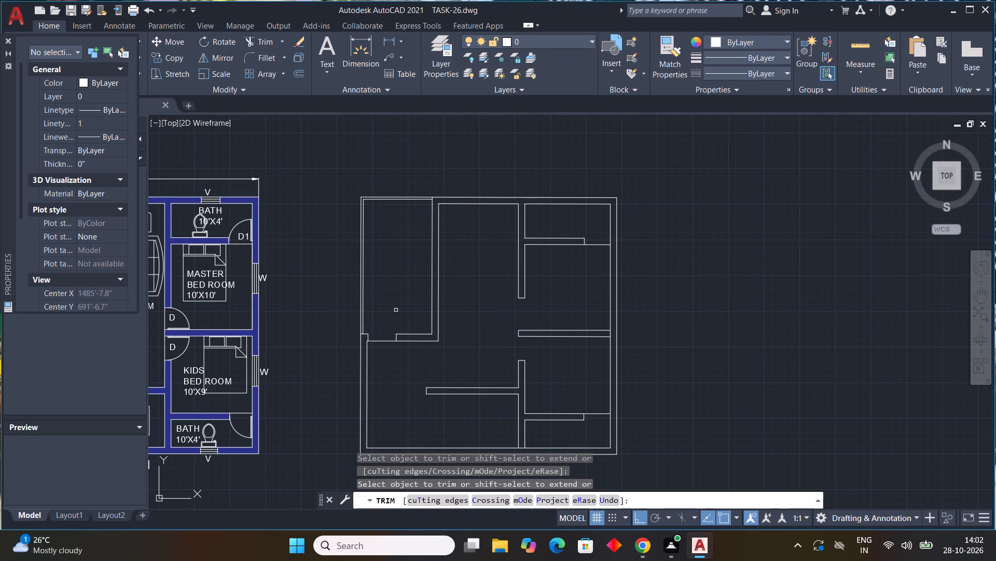
pyautogui.press('Escape')
pyautogui.press('Escape')
pyautogui.press('Escape')
pyautogui.press('Escape')
pyautogui.press('Escape')
pyautogui.press('Escape')
pyautogui.press('Escape')
pyautogui.press('Escape')
pyautogui.press('Escape')
pyautogui.press('Escape')
pyautogui.press('Escape')
pyautogui.press('Escape')
pyautogui.press('Escape')
pyautogui.press('Escape')
pyautogui.press('Escape')
pyautogui.press('Escape')
pyautogui.press('Escape')
pyautogui.press('Escape')
pyautogui.press('Escape')
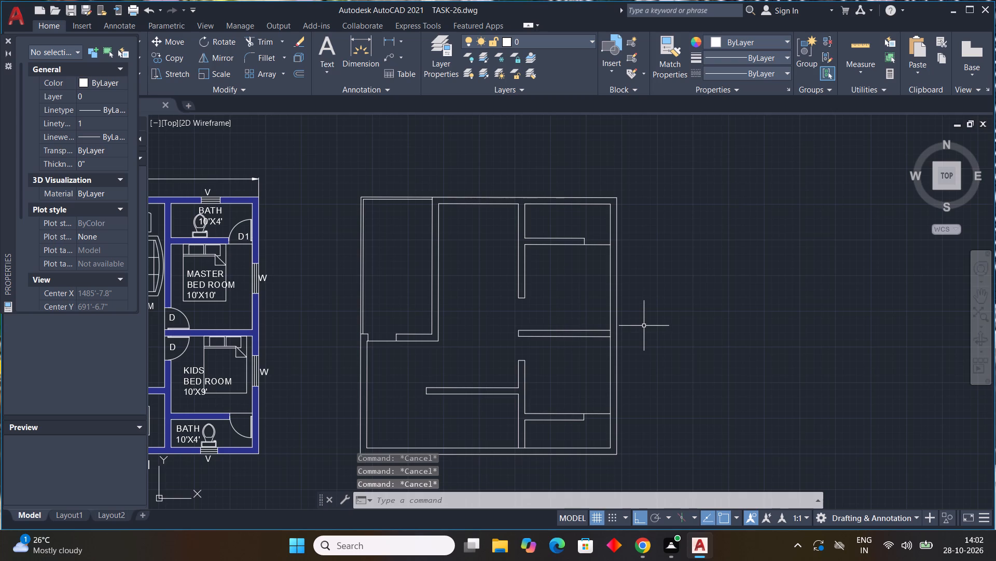
# Draw lines along the vertical partition's west face across the door openings south and north of the middle horizontal partition.
pyautogui.write('L')
pyautogui.press('space')
pyautogui.scroll(2, 513, 370)
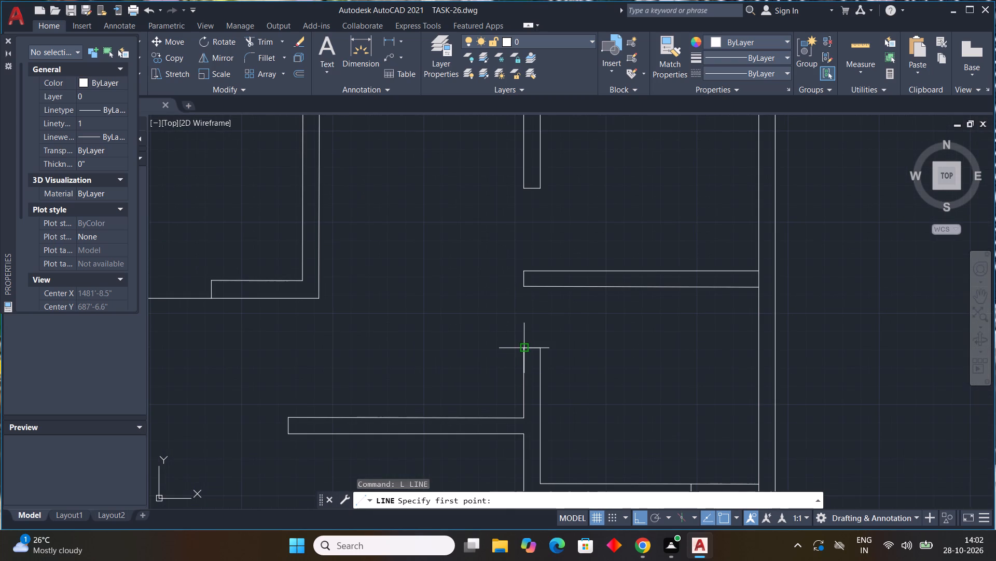
pyautogui.click(523, 349)
pyautogui.click(524, 287)
pyautogui.press('Escape')
pyautogui.press('space')
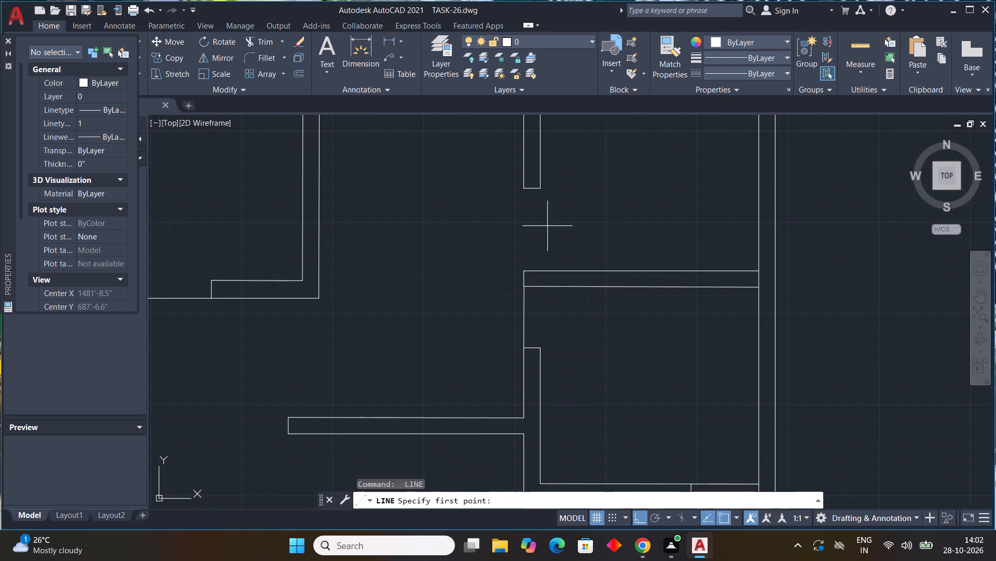
pyautogui.click(524, 272)
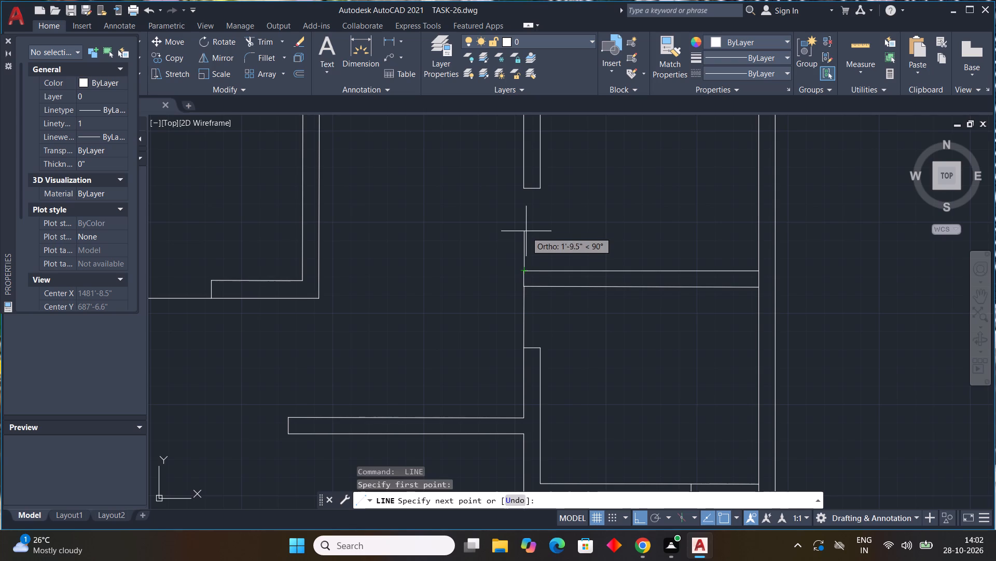
pyautogui.click(525, 190)
pyautogui.press('Escape')
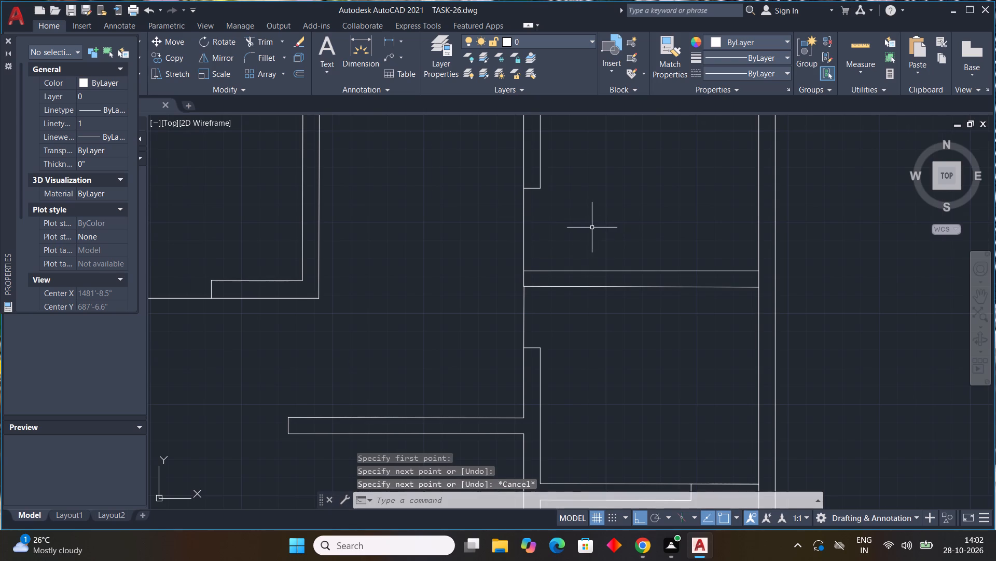
# Start the northwest room's door with a 1" eastward line from the midpoint of the opening's west jamb.
pyautogui.scroll(-3, 592, 228)
pyautogui.moveTo(592, 228); pyautogui.dragTo(587, 272, button='middle')
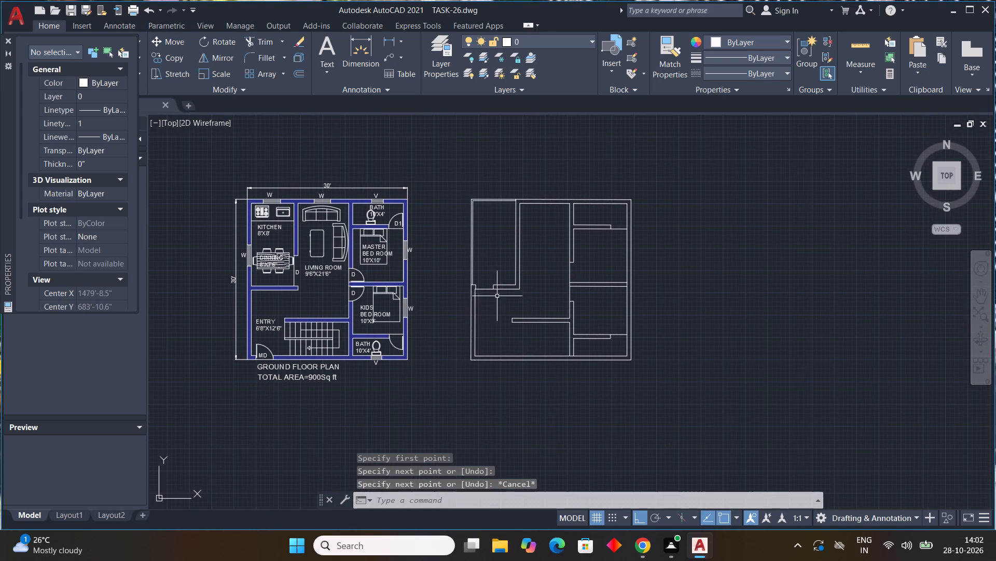
pyautogui.scroll(3, 495, 296)
pyautogui.write('L')
pyautogui.press('space')
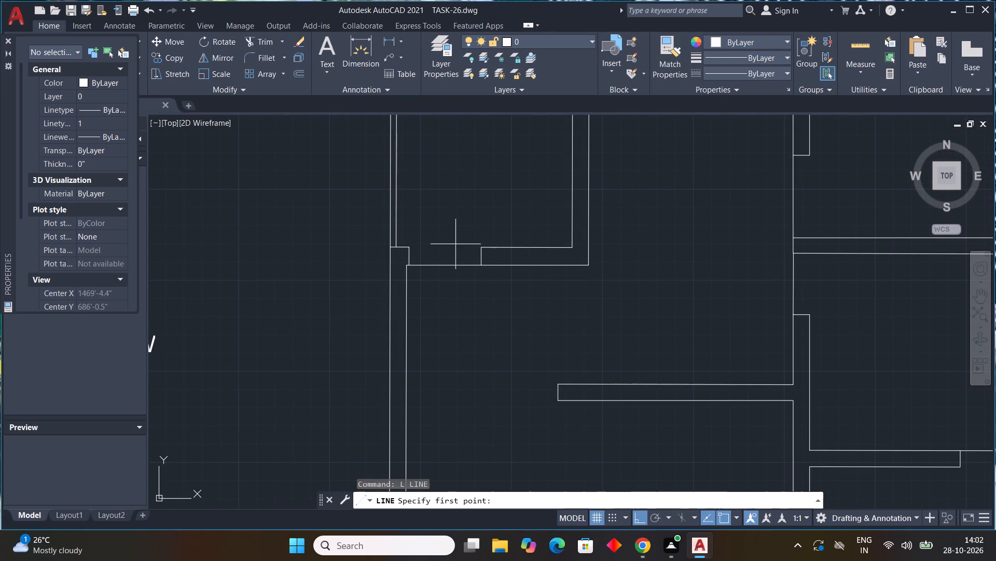
pyautogui.scroll(2, 448, 244)
pyautogui.scroll(1, 337, 275)
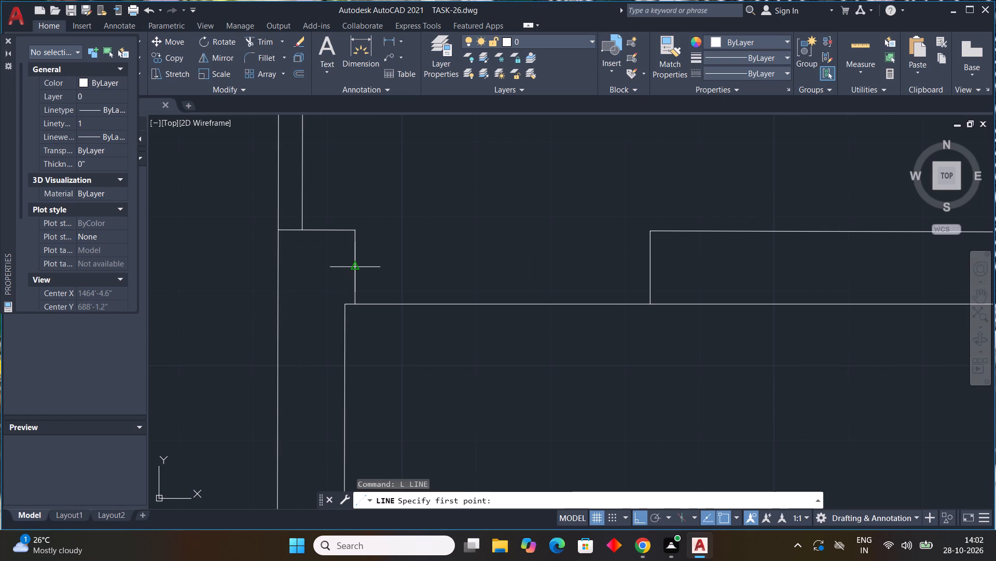
pyautogui.click(354, 264)
pyautogui.press('1')
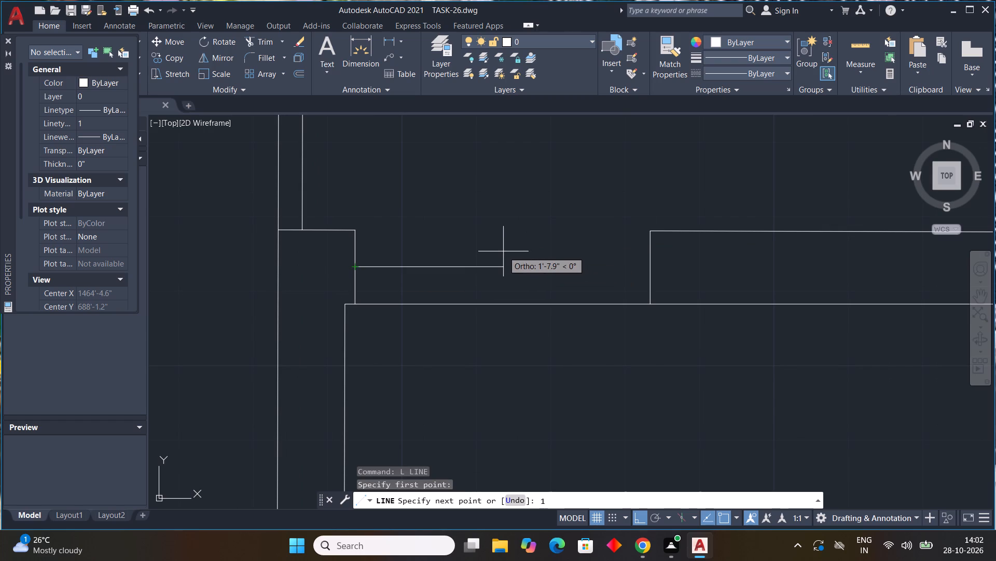
pyautogui.hotkey('shift', '"')
pyautogui.press('Return')
pyautogui.scroll(-1, 507, 237)
pyautogui.moveTo(506, 237); pyautogui.dragTo(507, 361, button='middle')
pyautogui.scroll(-1, 507, 360)
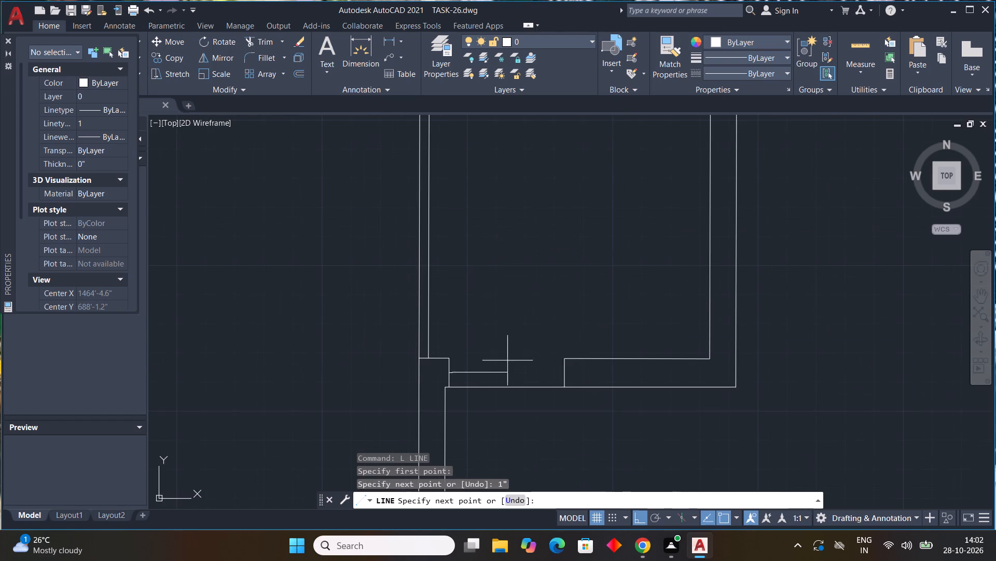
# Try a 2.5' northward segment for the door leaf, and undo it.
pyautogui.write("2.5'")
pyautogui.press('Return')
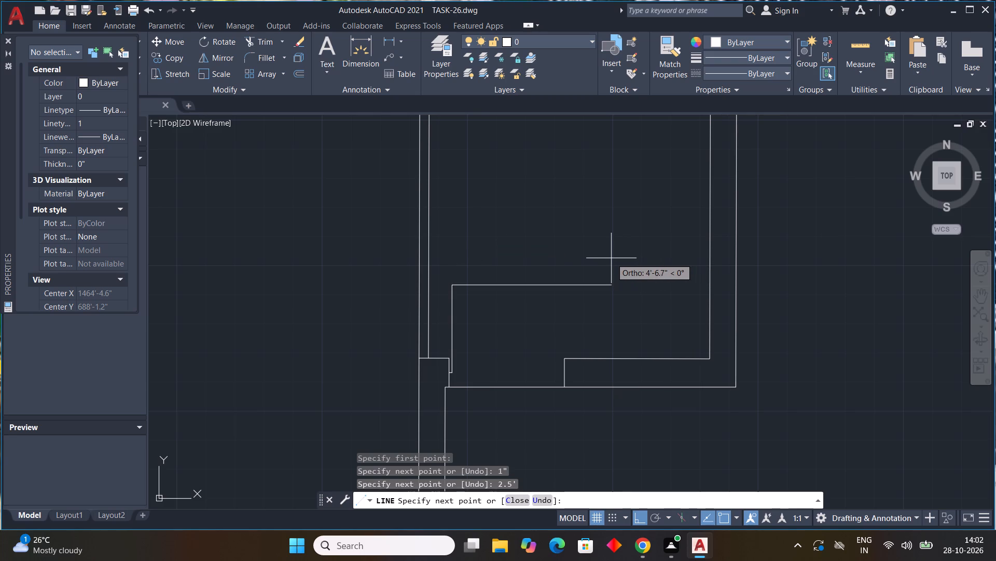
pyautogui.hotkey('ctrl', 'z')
# Complete the northwest room's door leaf with a 3' northward segment, a 1" eastward segment and lines back to its starting corner.
pyautogui.press('3')
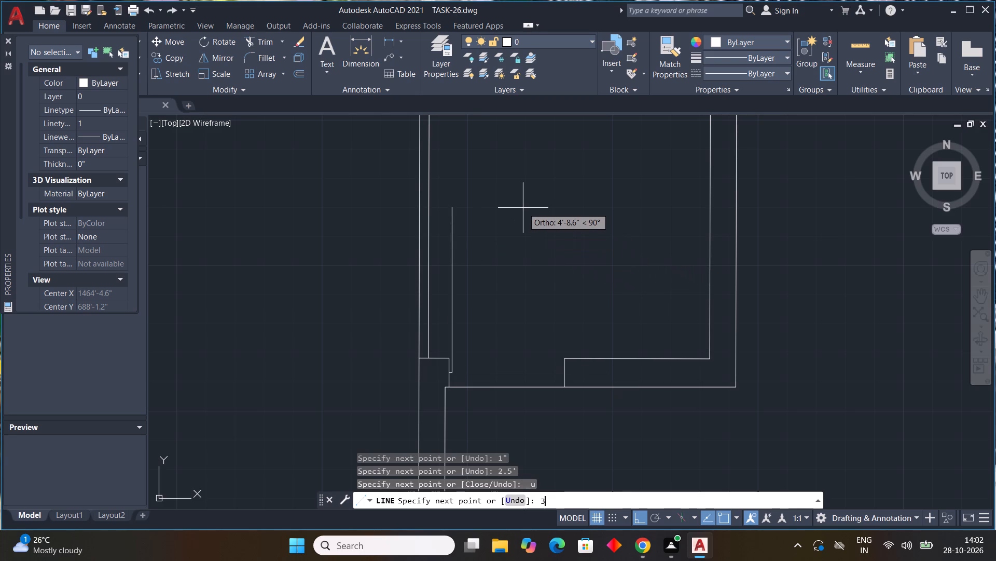
pyautogui.press("'")
pyautogui.press('Return')
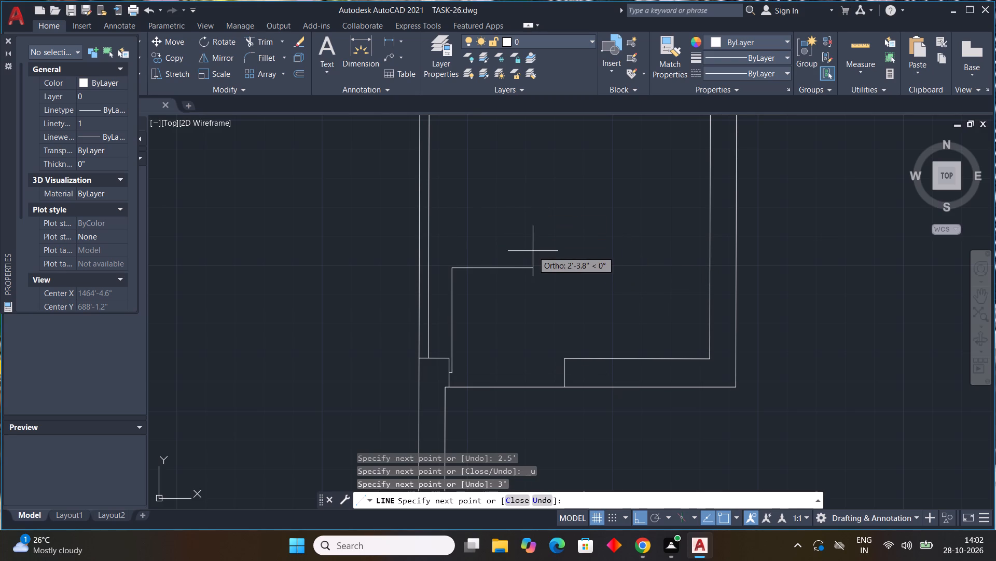
pyautogui.write('1"')
pyautogui.press('Return')
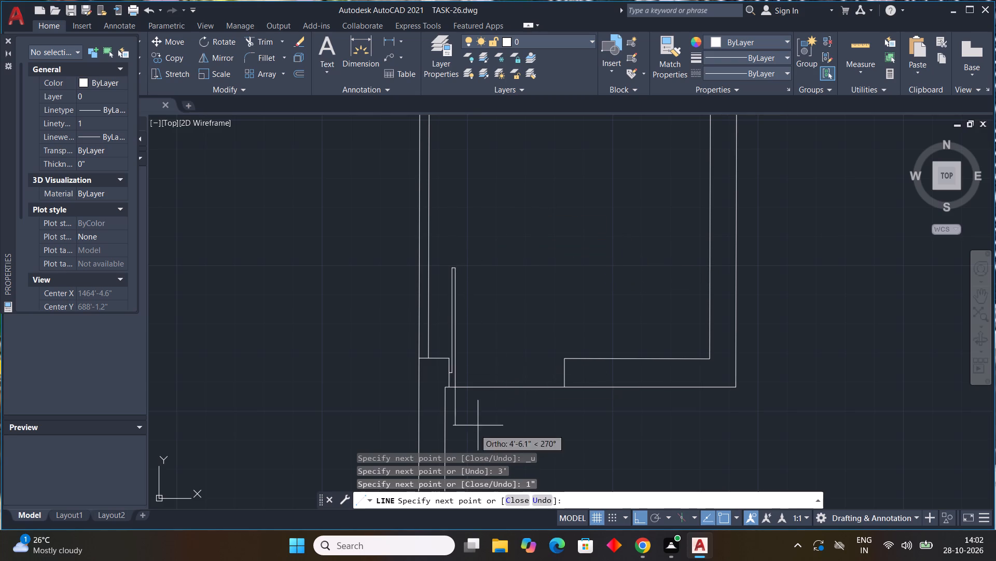
pyautogui.scroll(3, 436, 391)
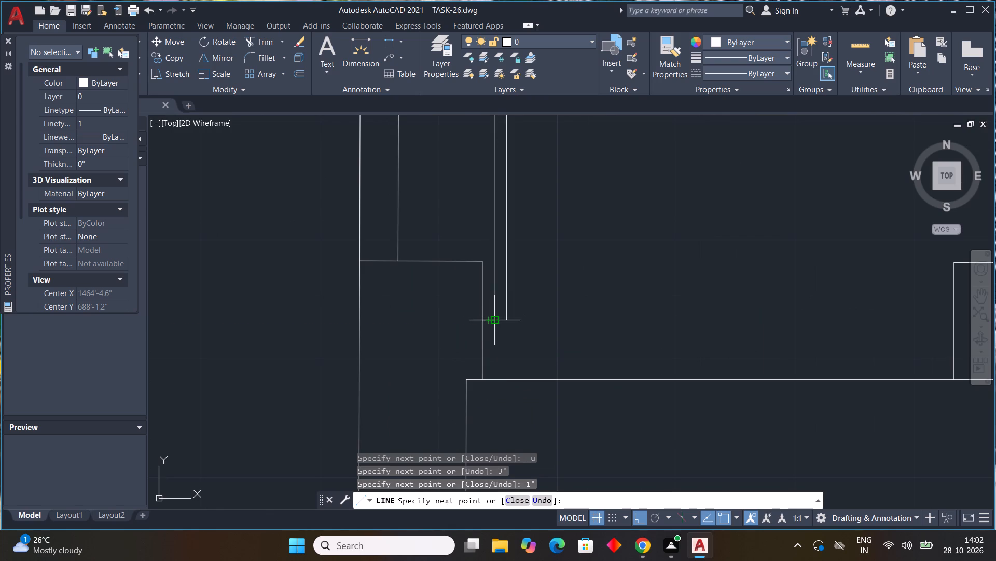
pyautogui.click(510, 319)
pyautogui.click(494, 318)
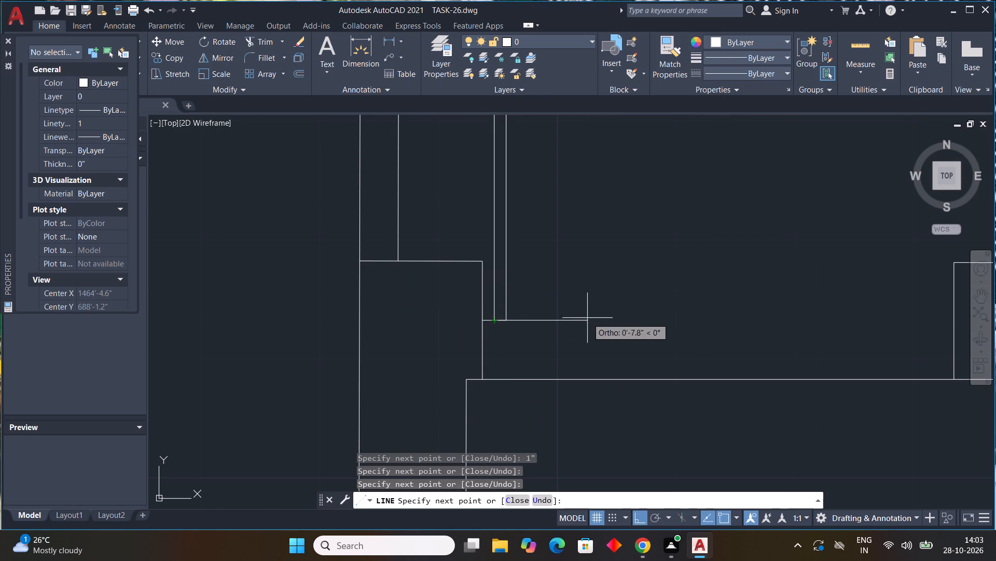
pyautogui.press('Escape')
# Draw the northwest door's swing as a three-point arc through the leaf's two north corners to the midpoint of the opening's east jamb.
pyautogui.scroll(-5, 577, 297)
pyautogui.moveTo(611, 283); pyautogui.dragTo(553, 294, button='middle')
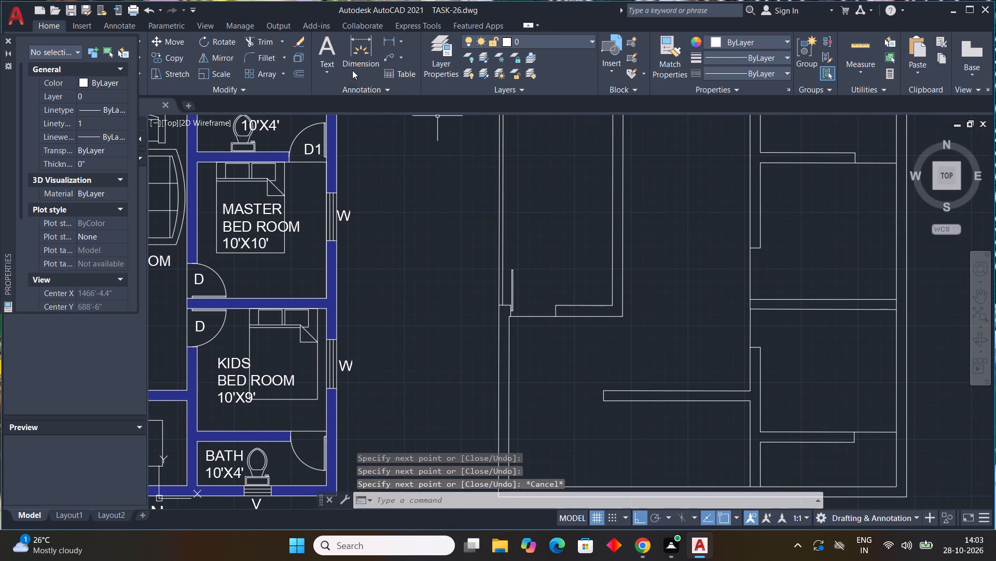
pyautogui.click(8, 39)
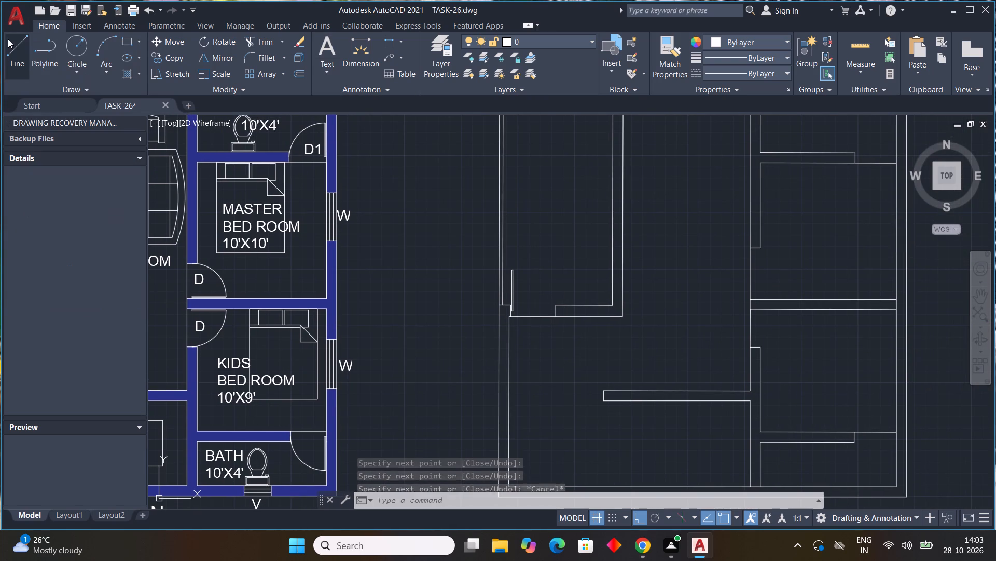
pyautogui.click(99, 60)
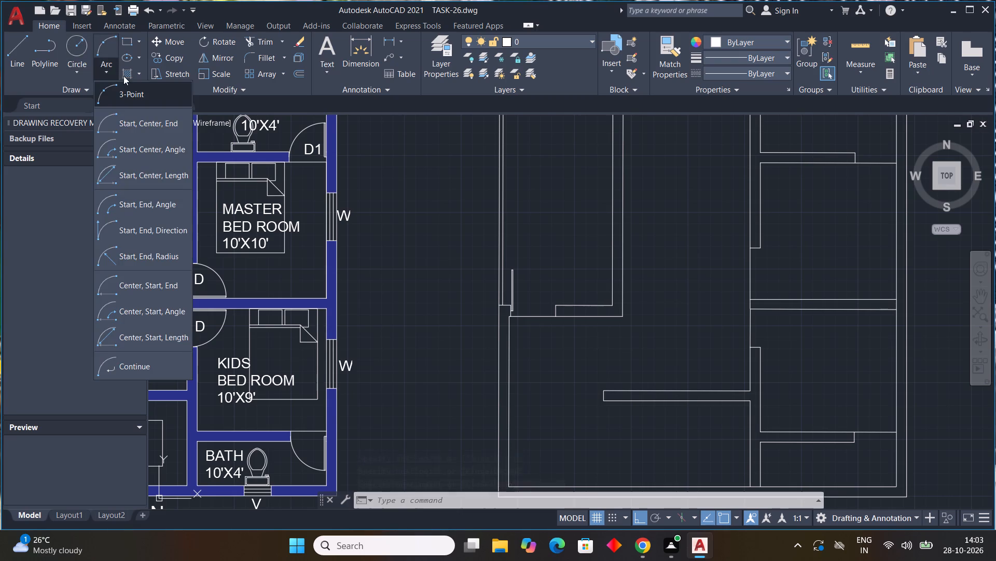
pyautogui.click(126, 95)
pyautogui.scroll(3, 528, 279)
pyautogui.moveTo(523, 276); pyautogui.dragTo(466, 236, button='middle')
pyautogui.scroll(2, 400, 200)
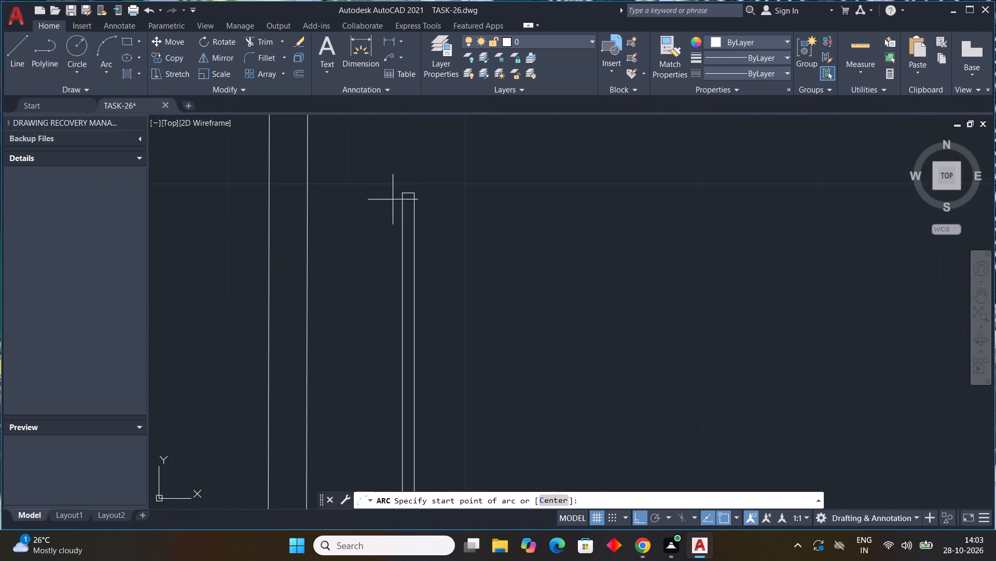
pyautogui.click(403, 194)
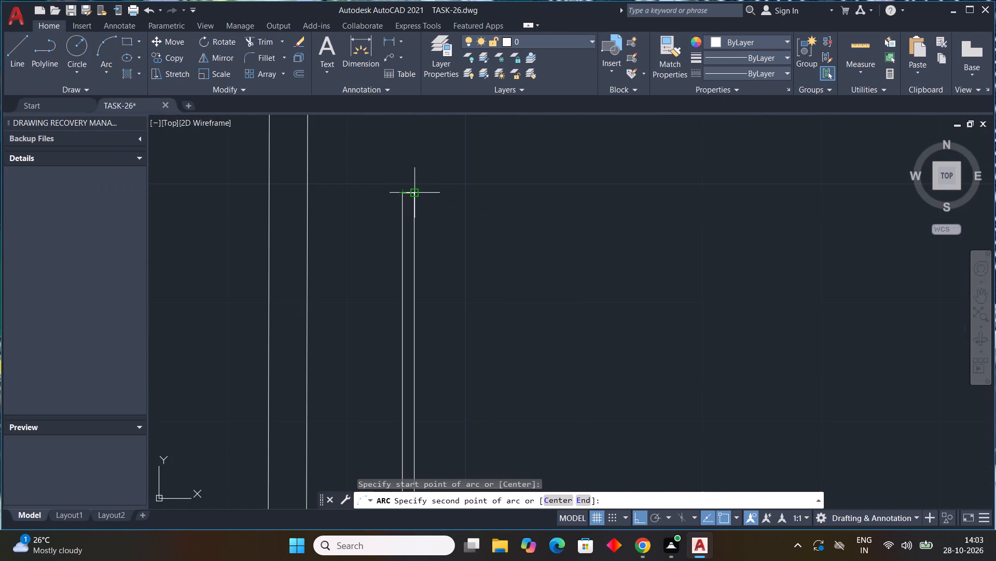
pyautogui.click(416, 197)
pyautogui.scroll(-3, 556, 292)
pyautogui.moveTo(553, 293); pyautogui.dragTo(437, 209, button='middle')
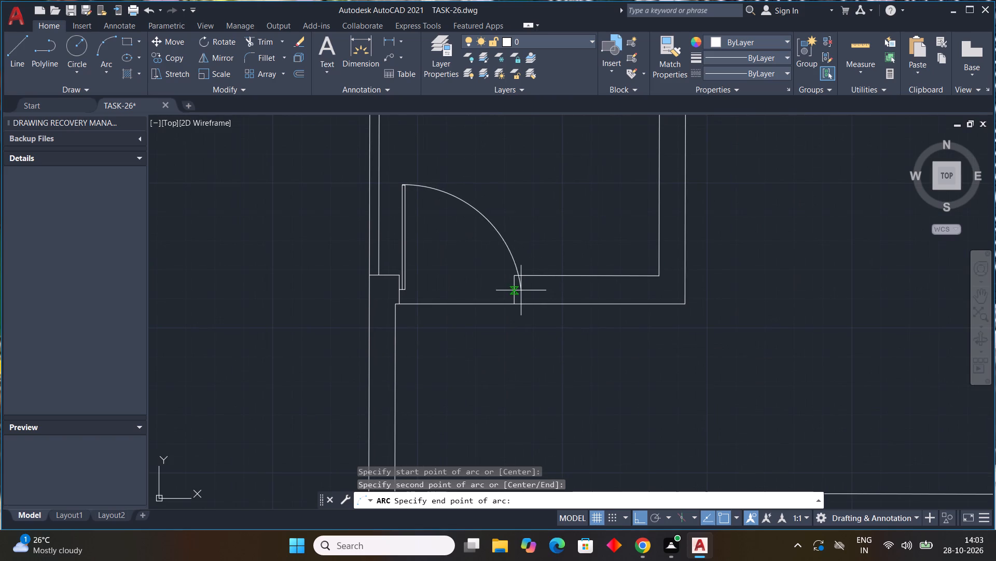
pyautogui.click(511, 290)
pyautogui.scroll(-4, 559, 305)
pyautogui.moveTo(678, 318); pyautogui.dragTo(585, 310, button='middle')
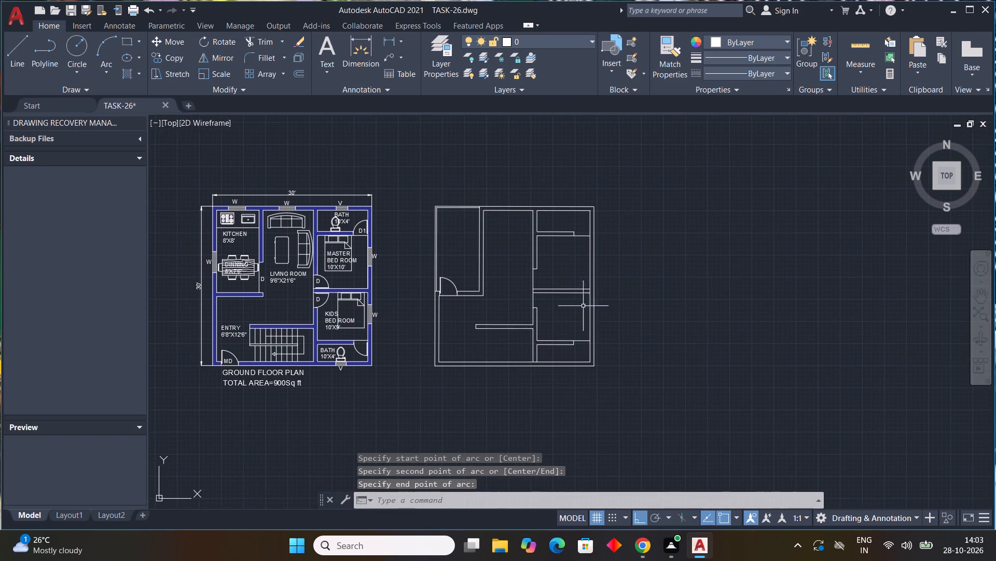
pyautogui.press('Escape')
pyautogui.press('Escape')
pyautogui.press('Escape')
pyautogui.press('Escape')
# Start the northeast room's door with a 1" westward line from the east outer wall's inner face, level with the jamb's midpoint.
pyautogui.scroll(4, 589, 235)
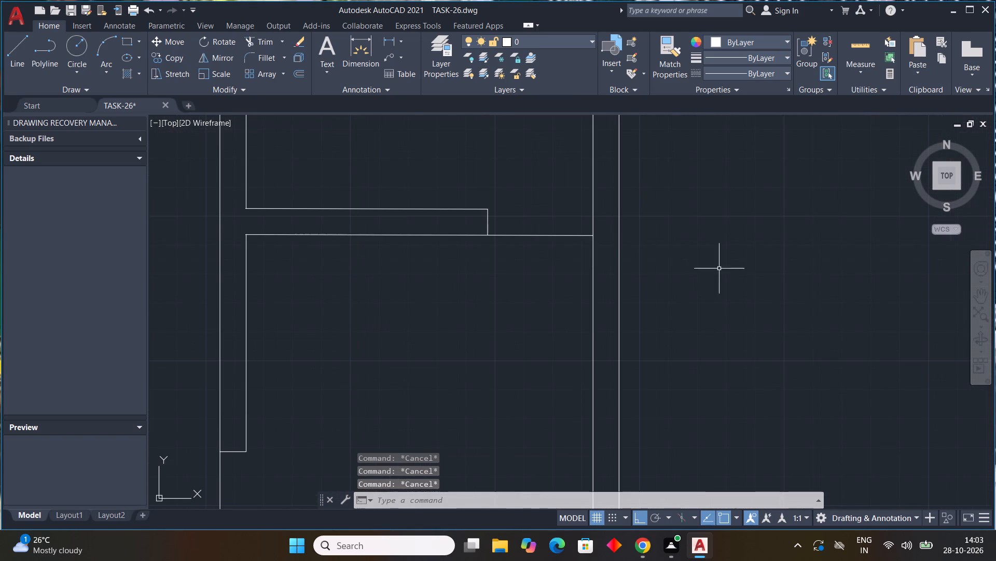
pyautogui.press('l')
pyautogui.press('space')
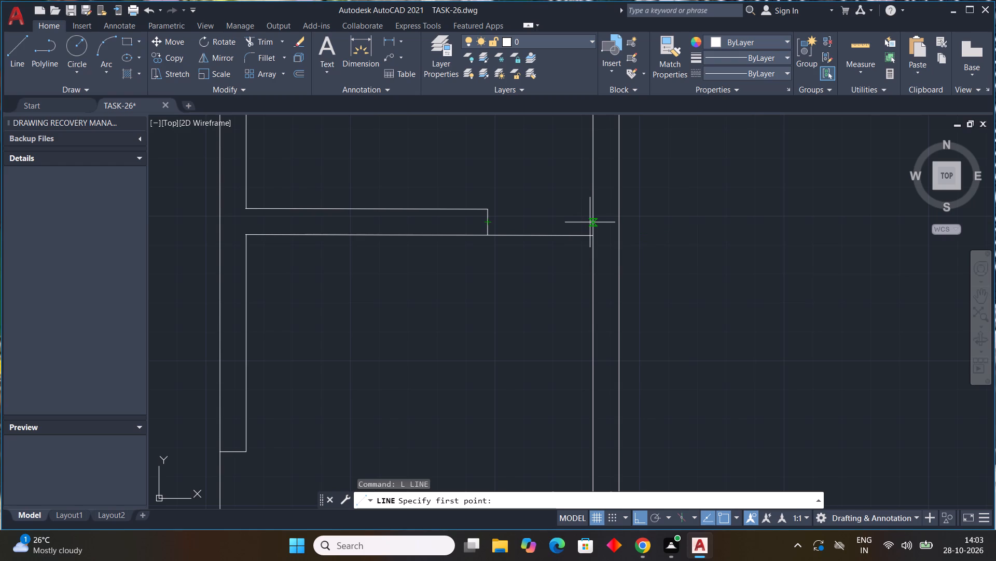
pyautogui.click(593, 220)
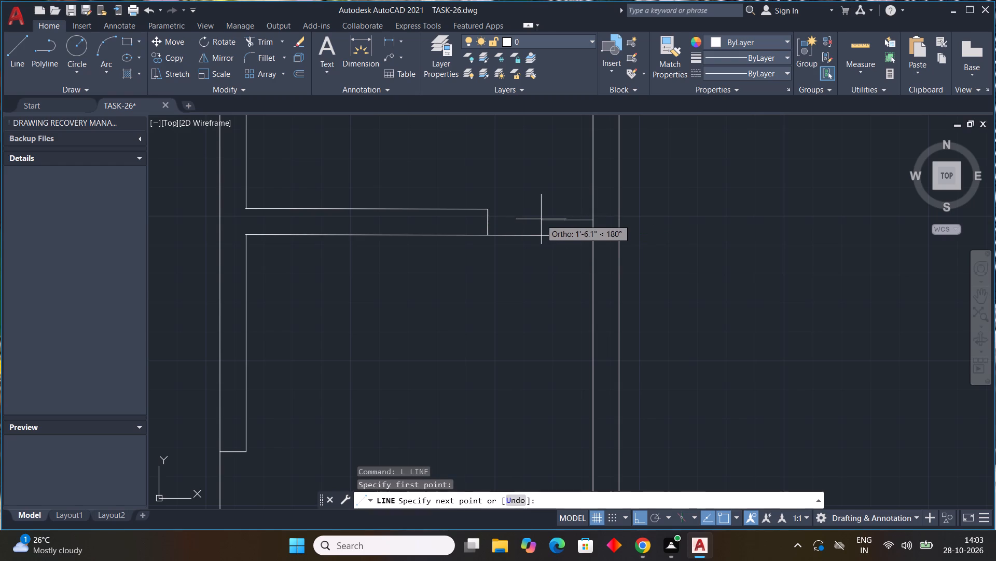
pyautogui.scroll(7, 598, 222)
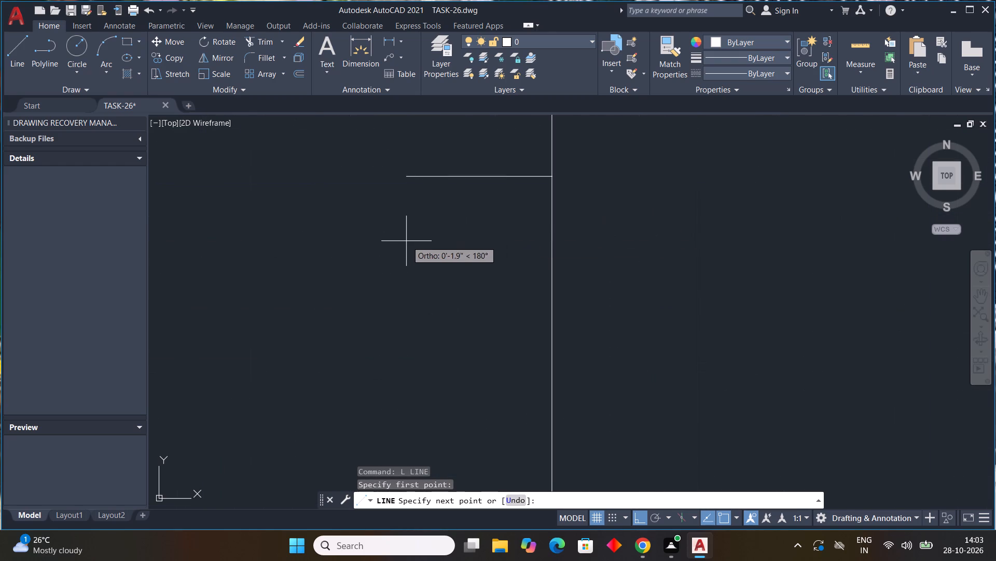
pyautogui.scroll(-6, 395, 234)
pyautogui.moveTo(356, 228); pyautogui.dragTo(404, 246, button='middle')
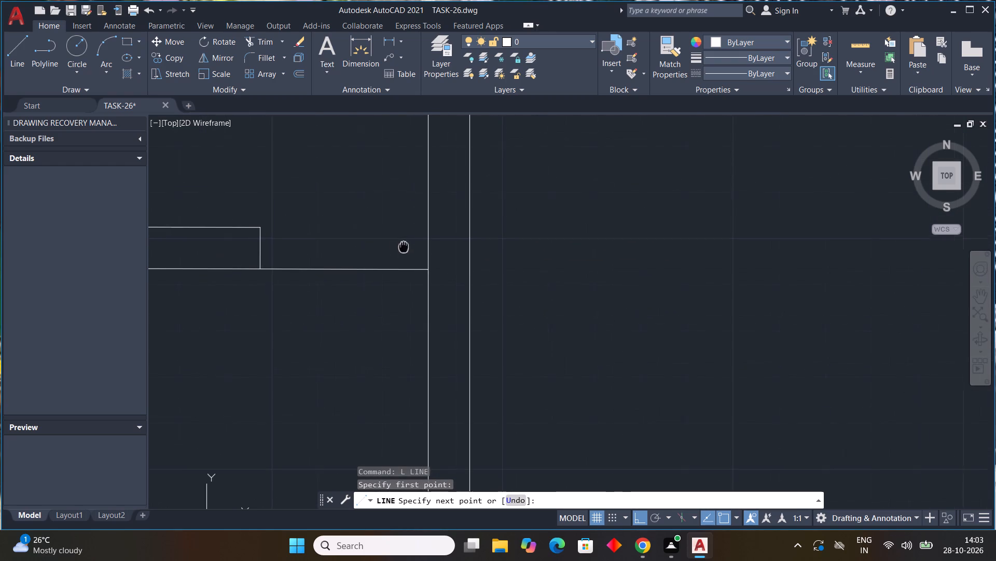
pyautogui.moveTo(404, 246); pyautogui.dragTo(407, 246, button='middle')
pyautogui.write('1"')
pyautogui.press('Return')
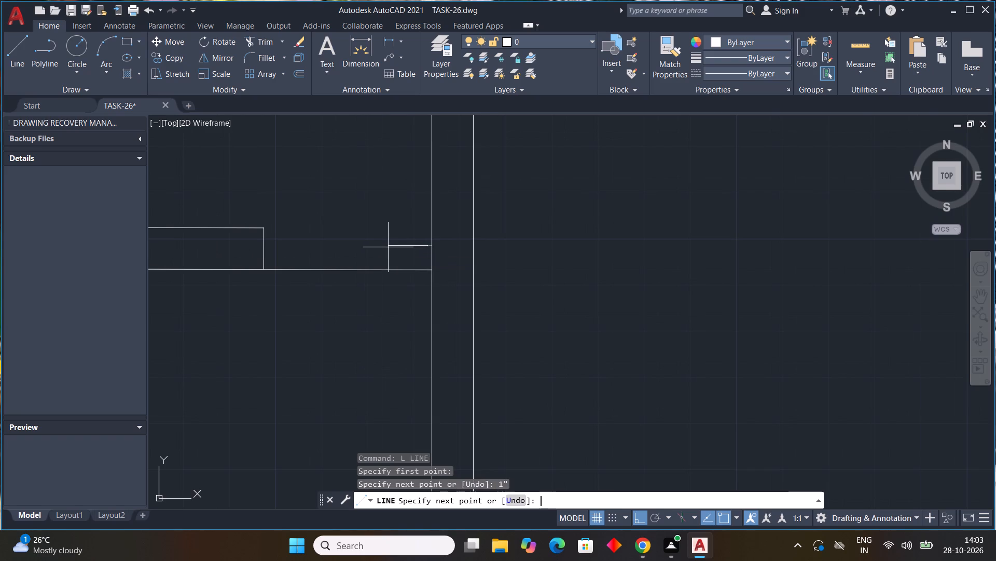
# Complete the northeast room's door leaf with a 2.5' northward segment, a 1" westward segment and lines back to its starting corner.
pyautogui.moveTo(406, 213); pyautogui.dragTo(428, 291, button='middle')
pyautogui.scroll(-2, 406, 213)
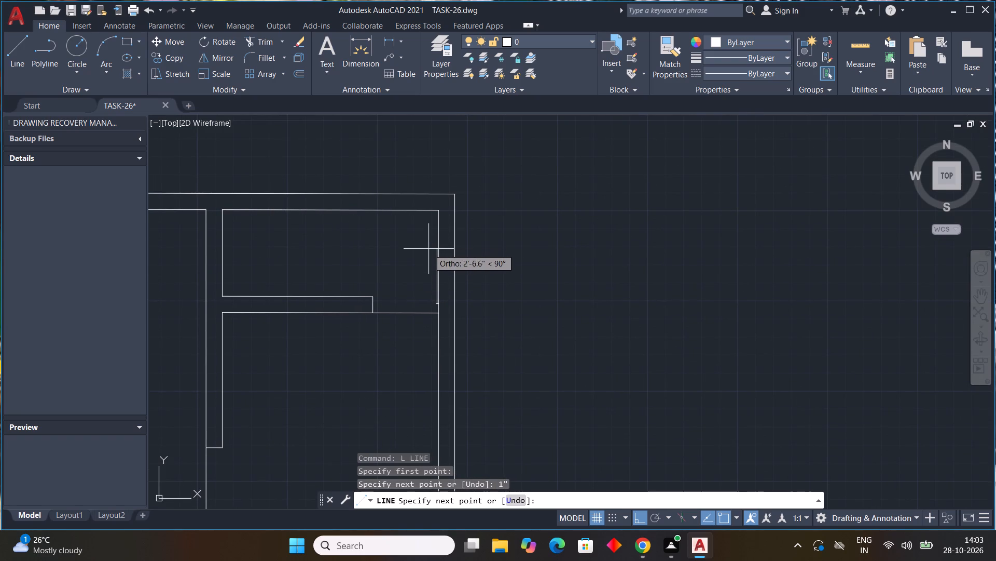
pyautogui.write("2.5'")
pyautogui.press('Return')
pyautogui.write('1"')
pyautogui.press('Return')
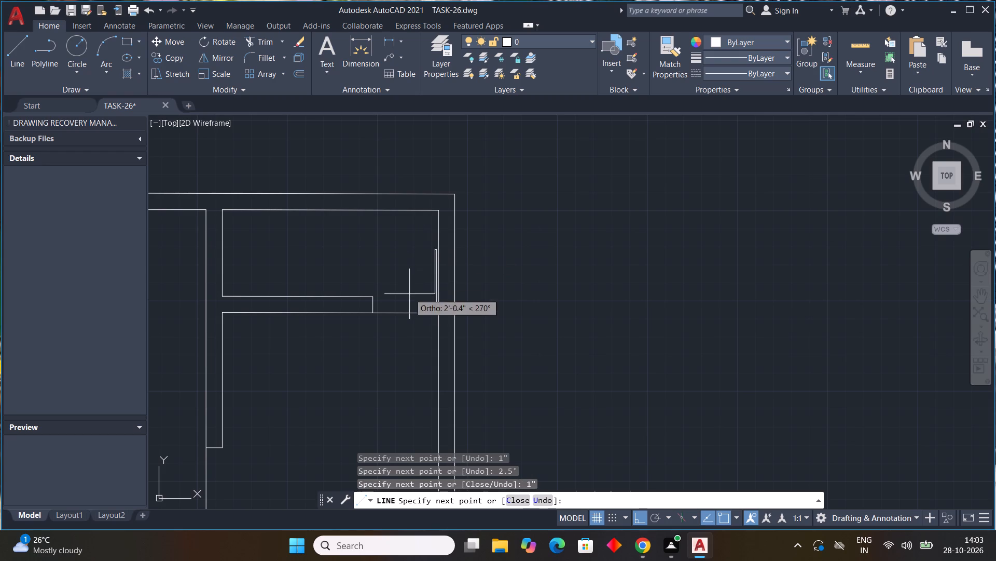
pyautogui.scroll(3, 442, 313)
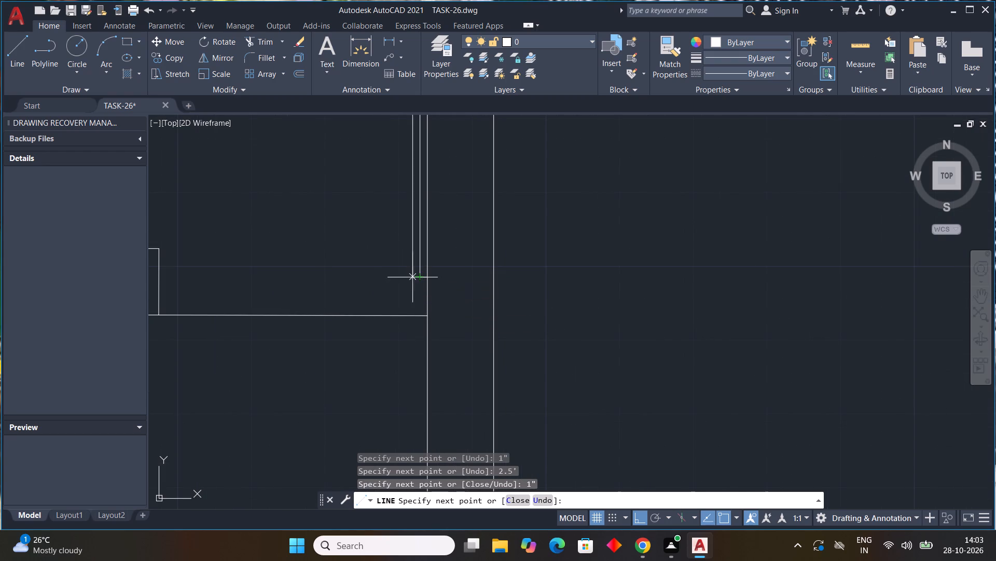
pyautogui.click(407, 277)
pyautogui.scroll(2, 420, 278)
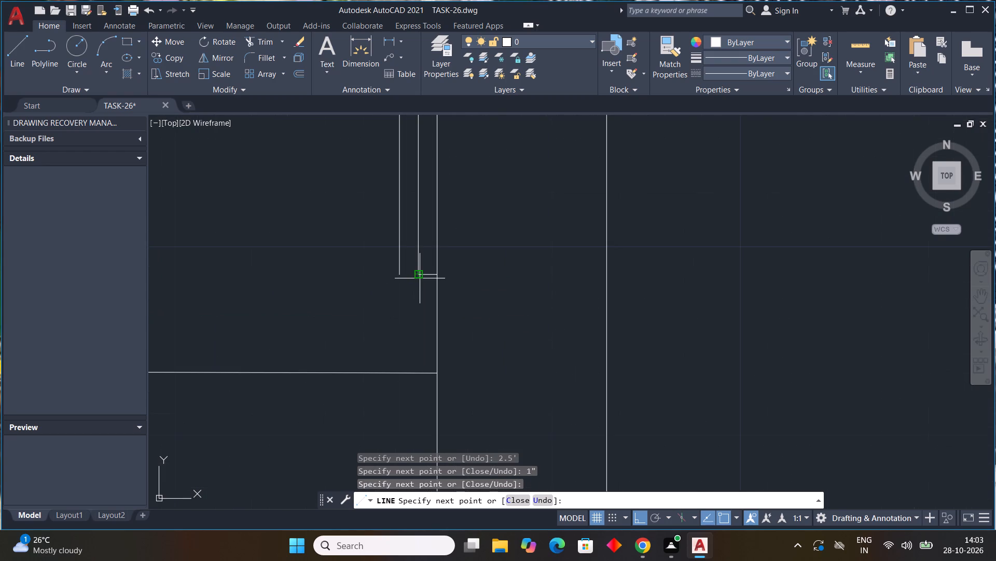
pyautogui.click(418, 275)
pyautogui.press('Escape')
# Draw the northeast door's swing as a three-point arc through the leaf's two north corners to the midpoint of the opening's west jamb.
pyautogui.scroll(-4, 423, 257)
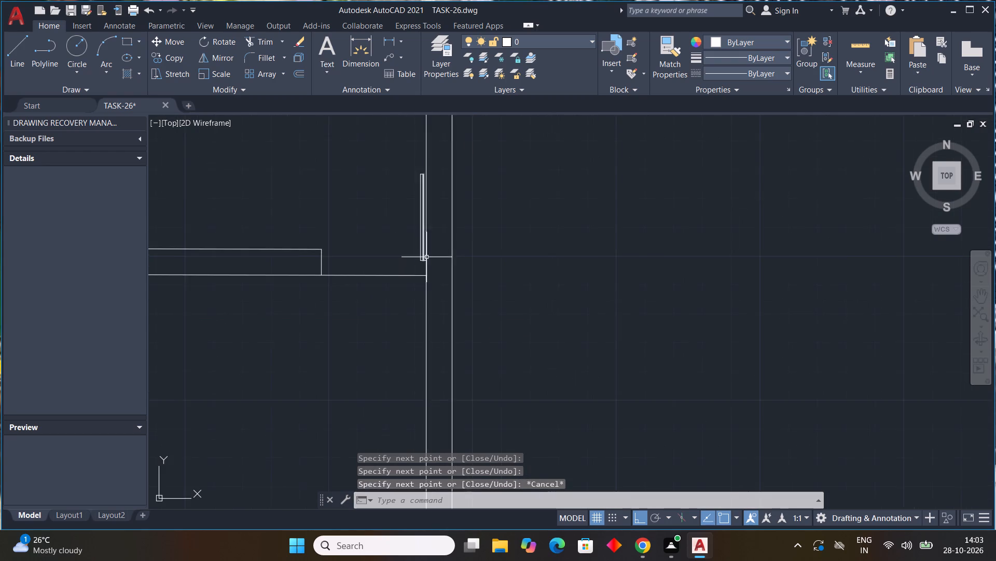
pyautogui.scroll(1, 426, 244)
pyautogui.click(101, 72)
pyautogui.click(140, 95)
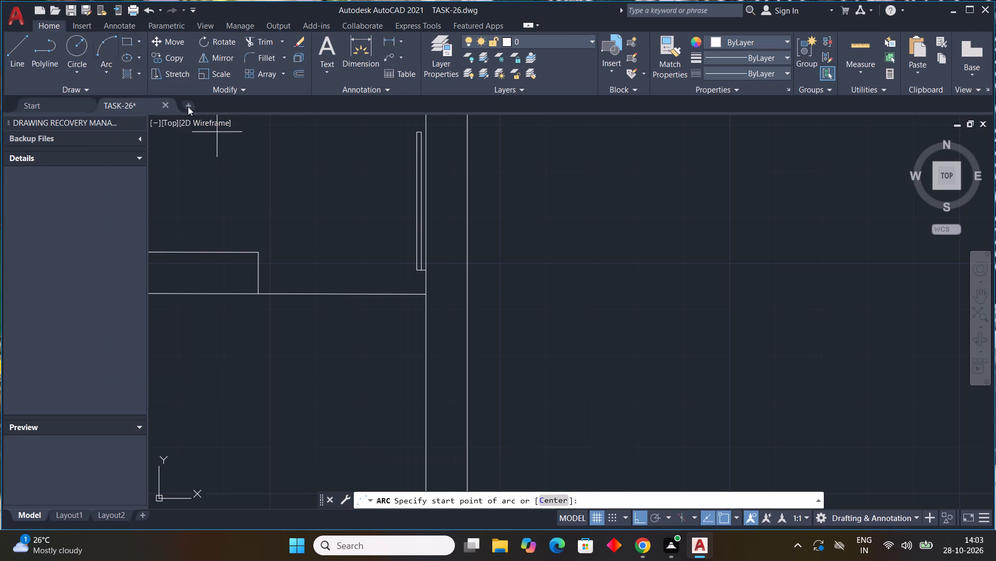
pyautogui.scroll(3, 413, 140)
pyautogui.moveTo(436, 127); pyautogui.dragTo(447, 204, button='middle')
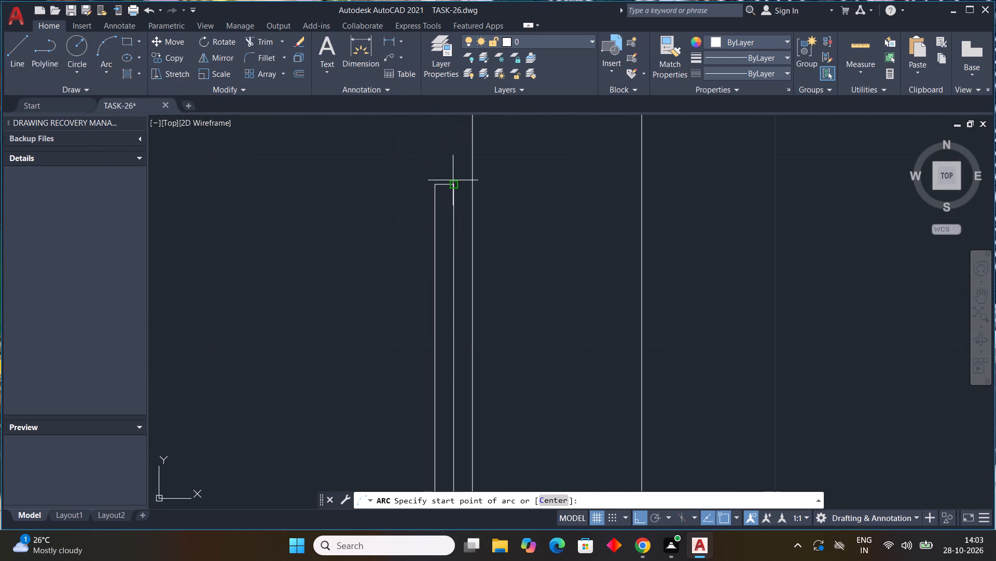
pyautogui.click(454, 184)
pyautogui.click(433, 182)
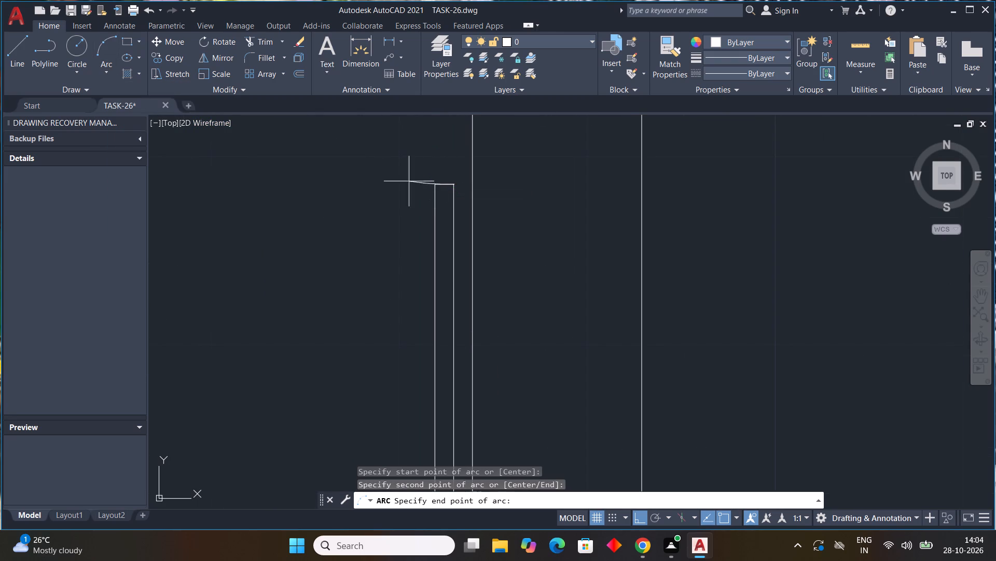
pyautogui.scroll(-4, 319, 208)
pyautogui.scroll(-1, 278, 226)
pyautogui.moveTo(279, 226); pyautogui.dragTo(406, 204, button='middle')
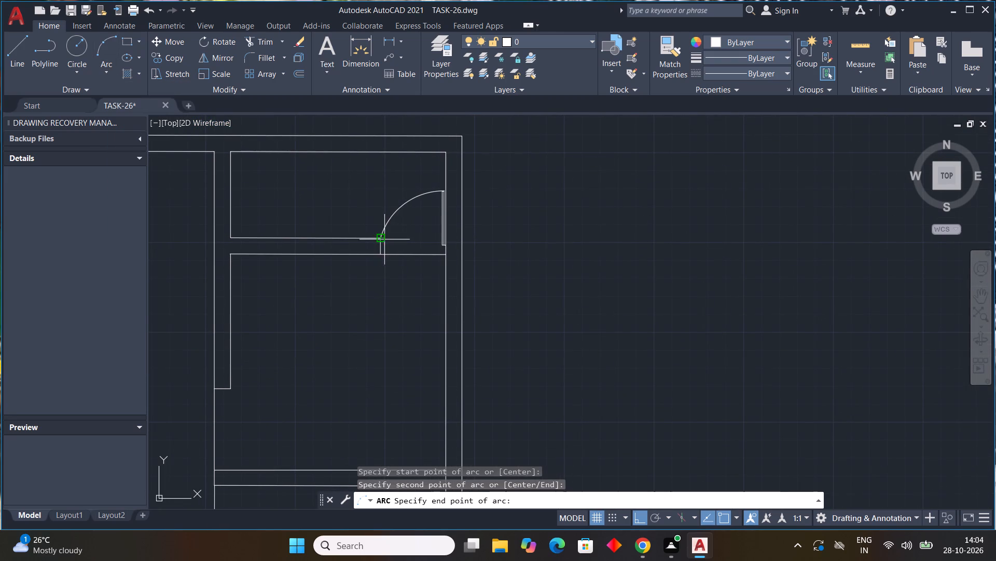
pyautogui.click(380, 244)
pyautogui.scroll(-3, 463, 256)
pyautogui.moveTo(483, 255); pyautogui.dragTo(634, 212, button='middle')
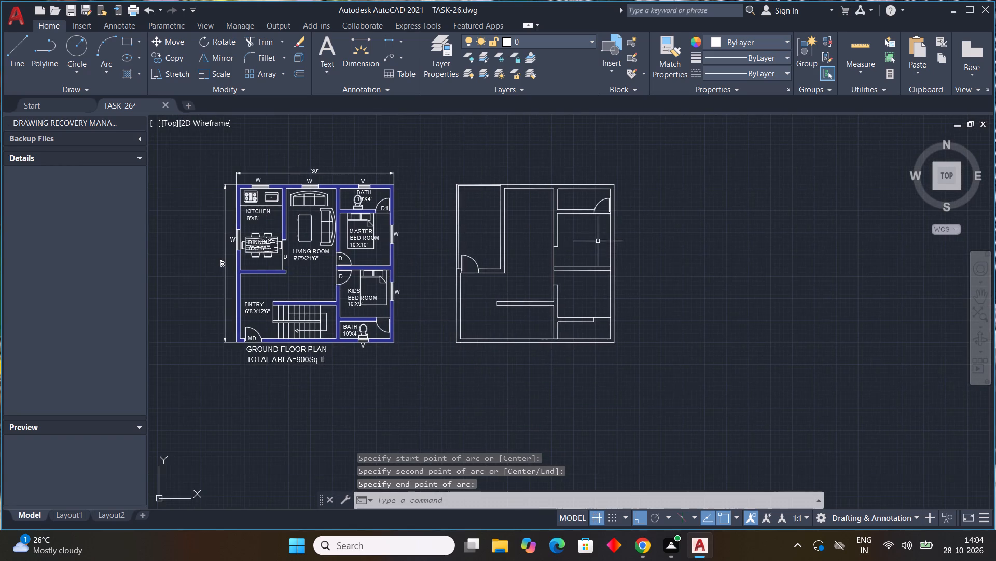
pyautogui.scroll(3, 573, 251)
pyautogui.press('Escape')
pyautogui.press('Escape')
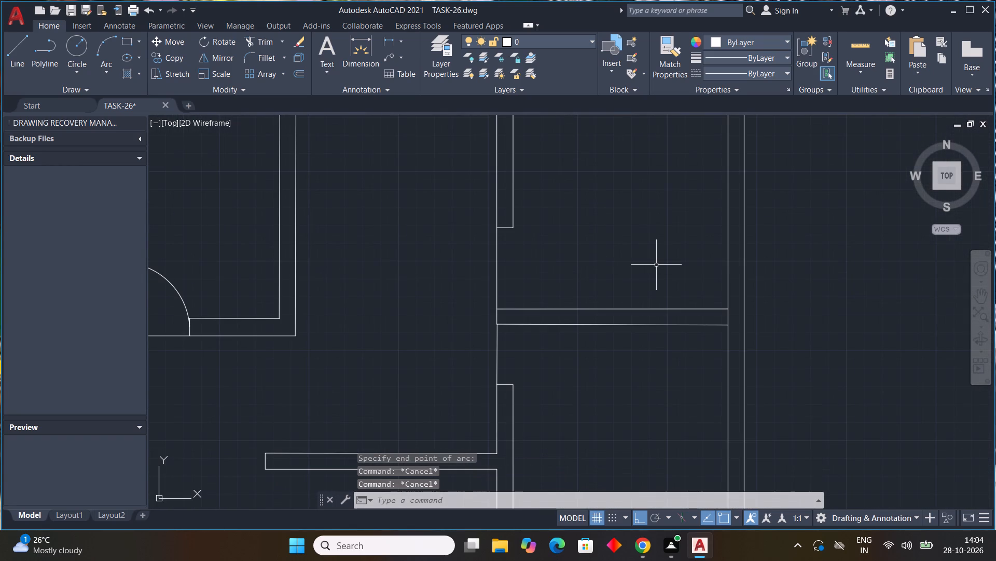
# Start the door north of the middle horizontal partition with a 1" northward line from the midpoint of the opening's south jamb.
pyautogui.press('l')
pyautogui.press('space')
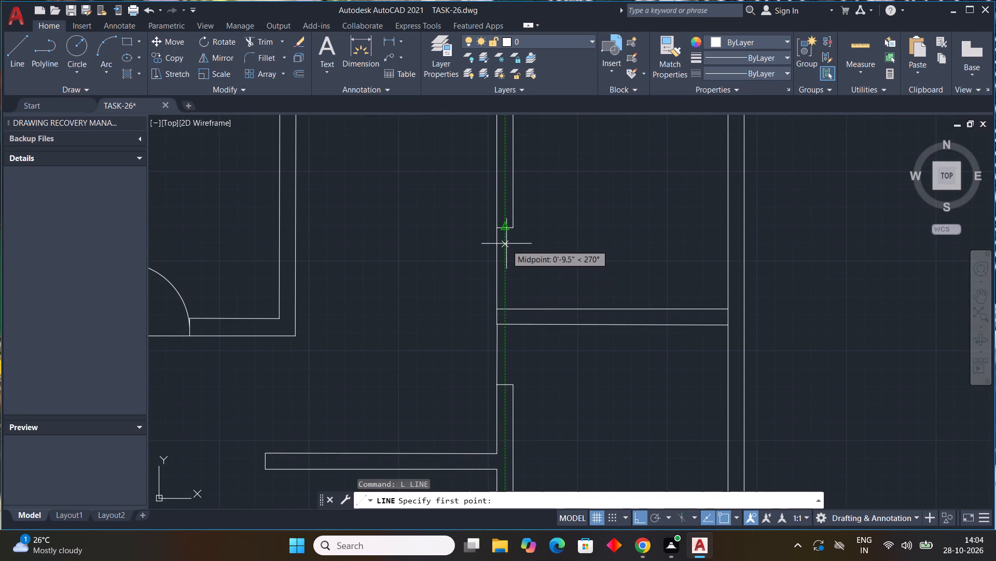
pyautogui.click(506, 309)
pyautogui.write('1"')
pyautogui.press('Return')
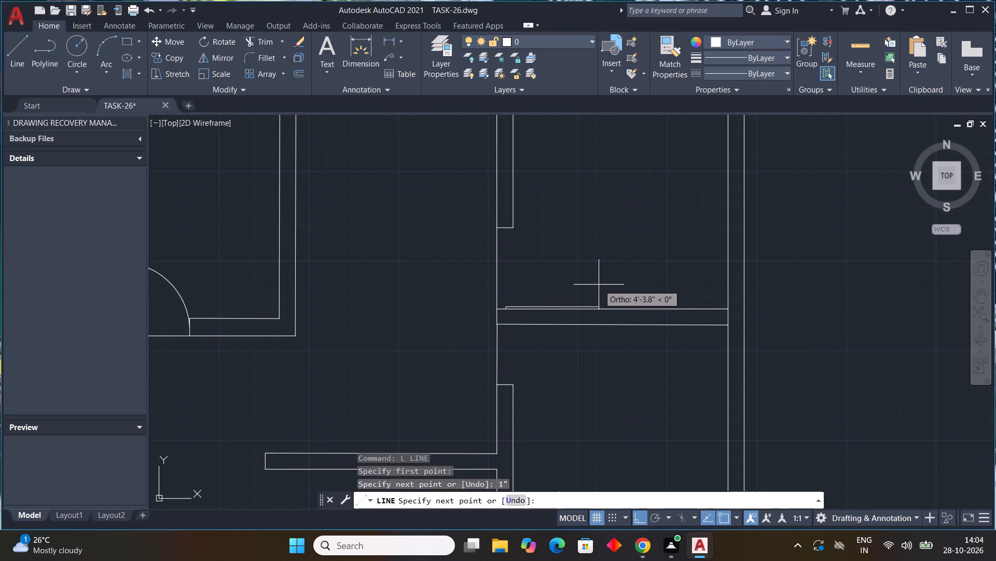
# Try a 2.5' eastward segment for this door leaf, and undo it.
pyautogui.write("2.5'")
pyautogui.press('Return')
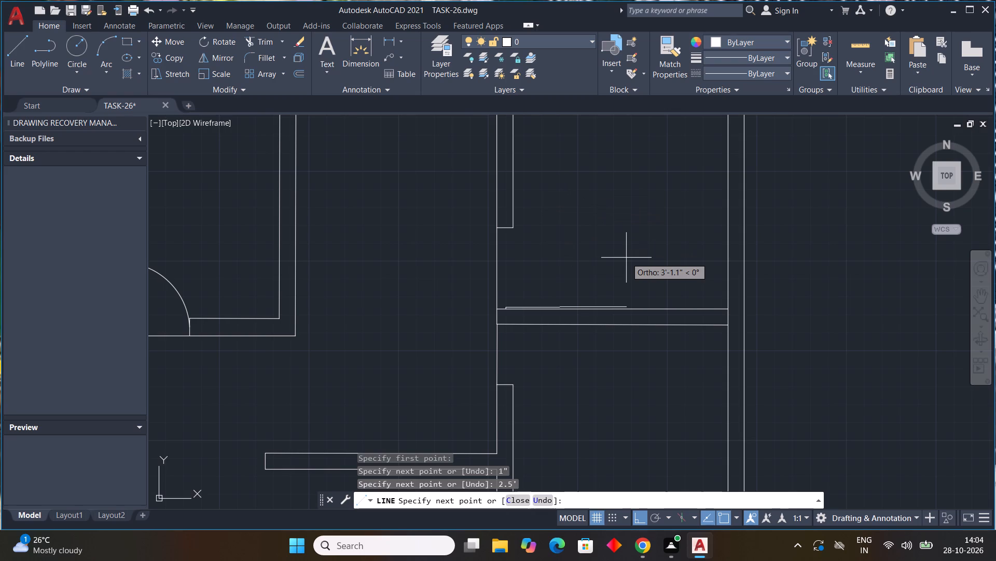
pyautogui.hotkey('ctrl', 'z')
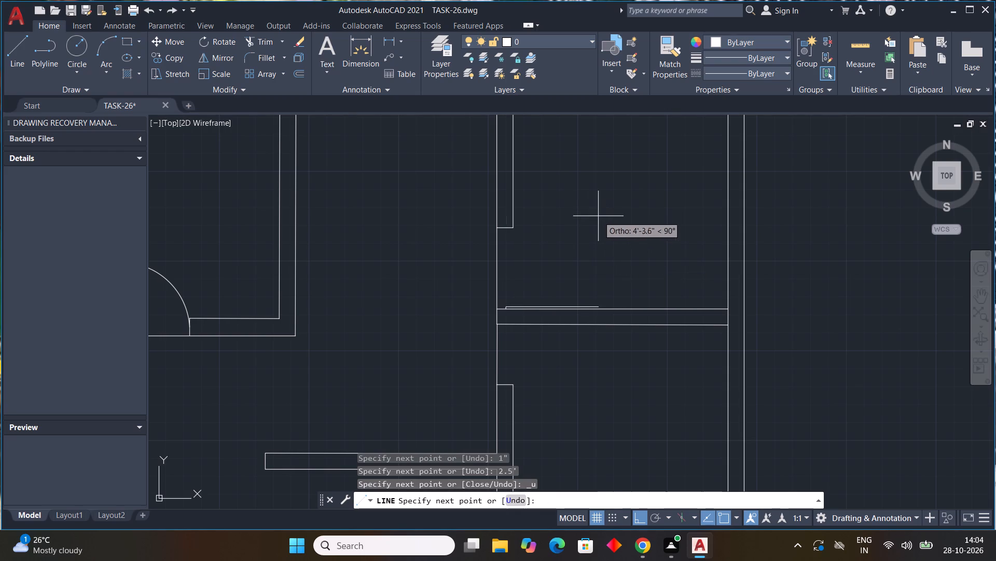
# Complete the door leaf north of the middle partition with a 3' eastward segment, a 1" northward segment and lines back to its starting corner.
pyautogui.write("3'")
pyautogui.press('Return')
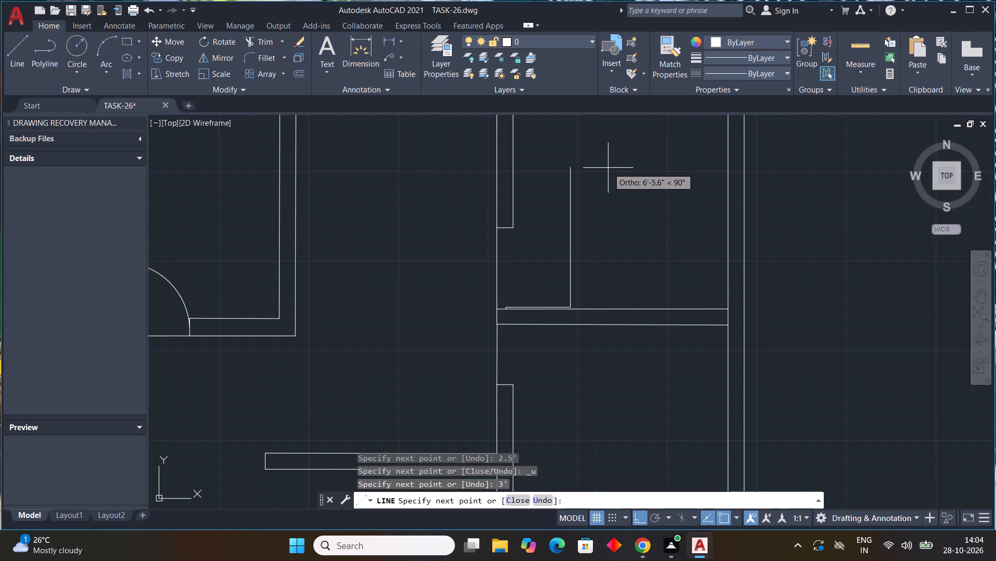
pyautogui.write('1"')
pyautogui.press('Return')
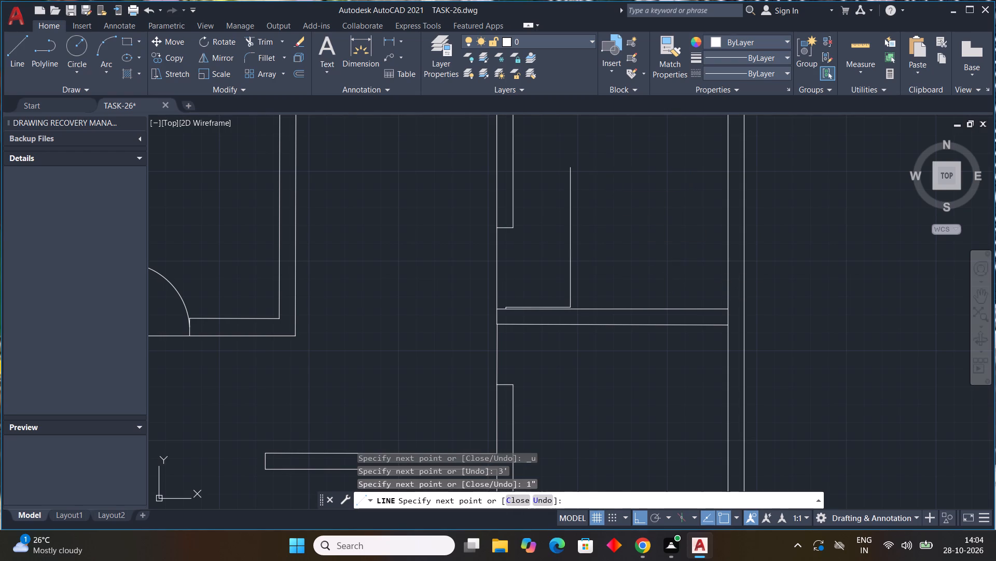
pyautogui.scroll(4, 487, 300)
pyautogui.moveTo(604, 311); pyautogui.dragTo(504, 246, button='middle')
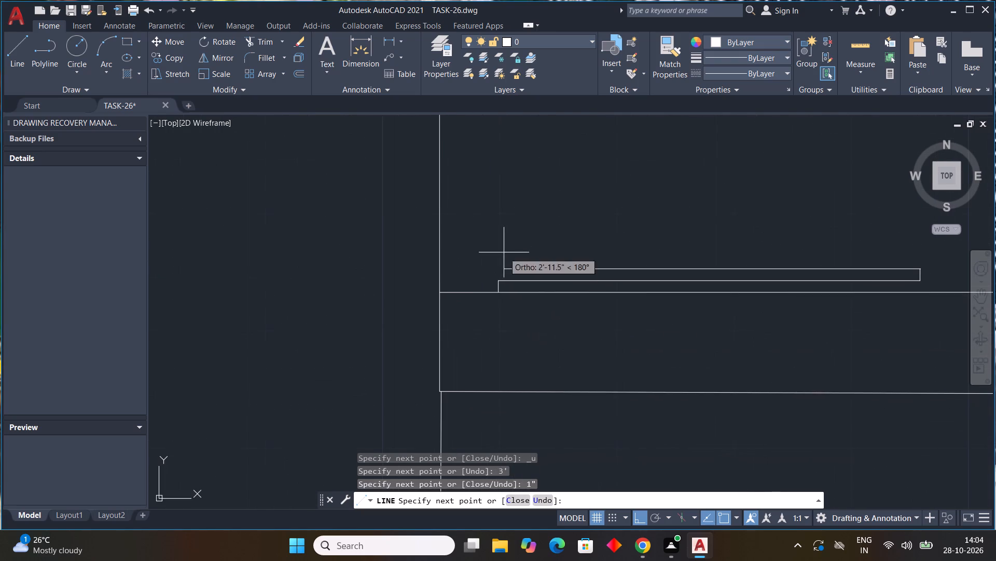
pyautogui.click(497, 267)
pyautogui.click(499, 279)
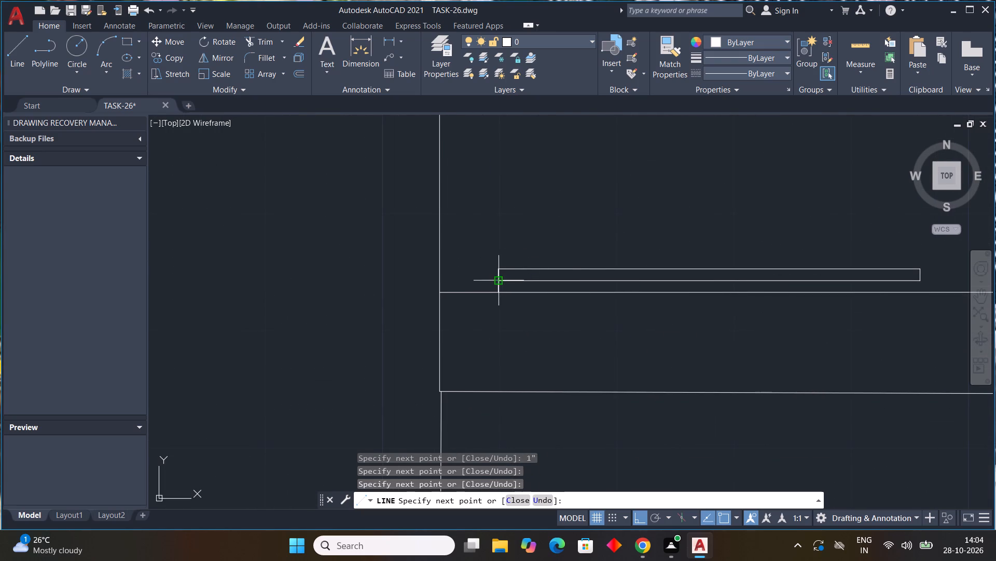
pyautogui.press('Escape')
# Draw this door's swing as a three-point arc through the leaf's two east corners to the midpoint of the opening's north jamb.
pyautogui.scroll(-3, 535, 202)
pyautogui.moveTo(527, 202); pyautogui.dragTo(432, 209, button='middle')
pyautogui.click(105, 69)
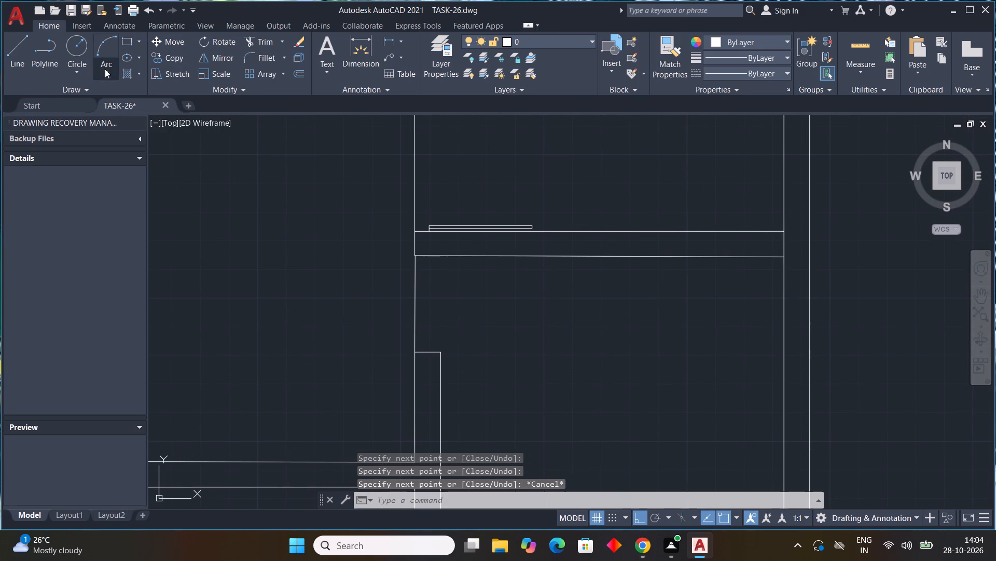
pyautogui.click(117, 90)
pyautogui.scroll(3, 543, 220)
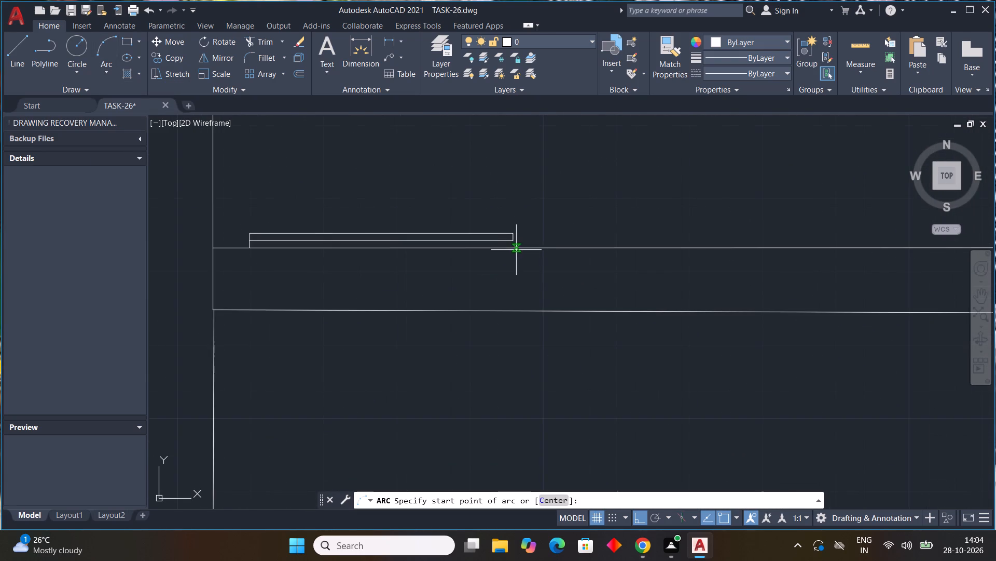
pyautogui.click(514, 243)
pyautogui.click(510, 231)
pyautogui.scroll(-1, 454, 175)
pyautogui.moveTo(454, 176); pyautogui.dragTo(506, 264, button='middle')
pyautogui.scroll(-2, 454, 175)
pyautogui.click(459, 201)
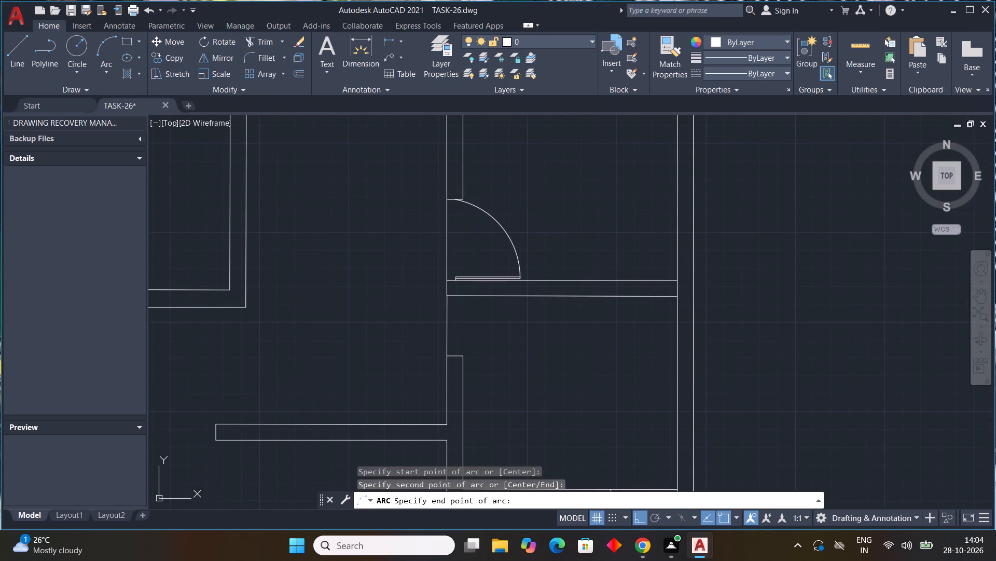
pyautogui.scroll(-3, 459, 201)
pyautogui.scroll(3, 489, 241)
pyautogui.moveTo(384, 207); pyautogui.dragTo(486, 313, button='middle')
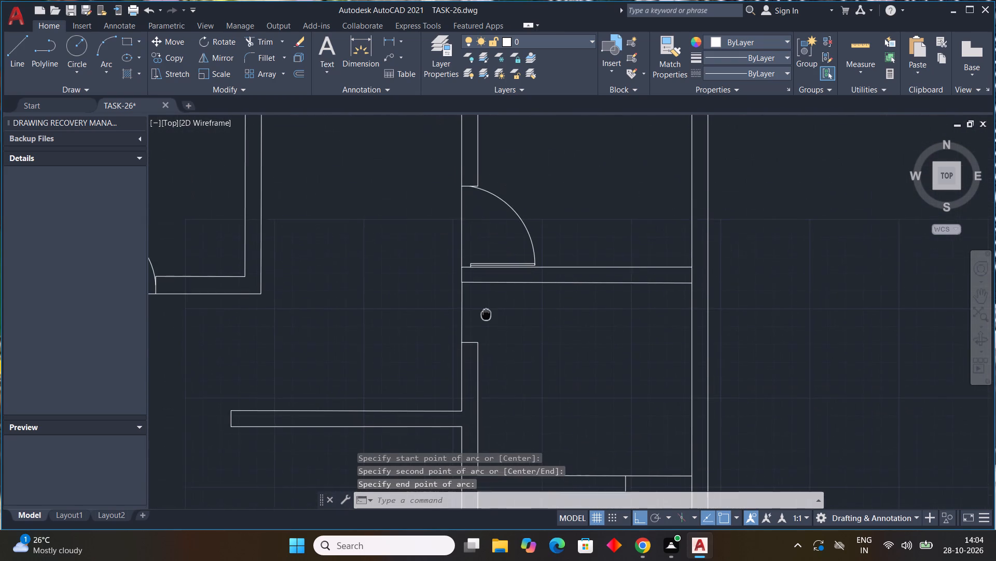
pyautogui.moveTo(486, 313); pyautogui.dragTo(483, 280, button='middle')
pyautogui.moveTo(497, 303); pyautogui.dragTo(504, 258, button='middle')
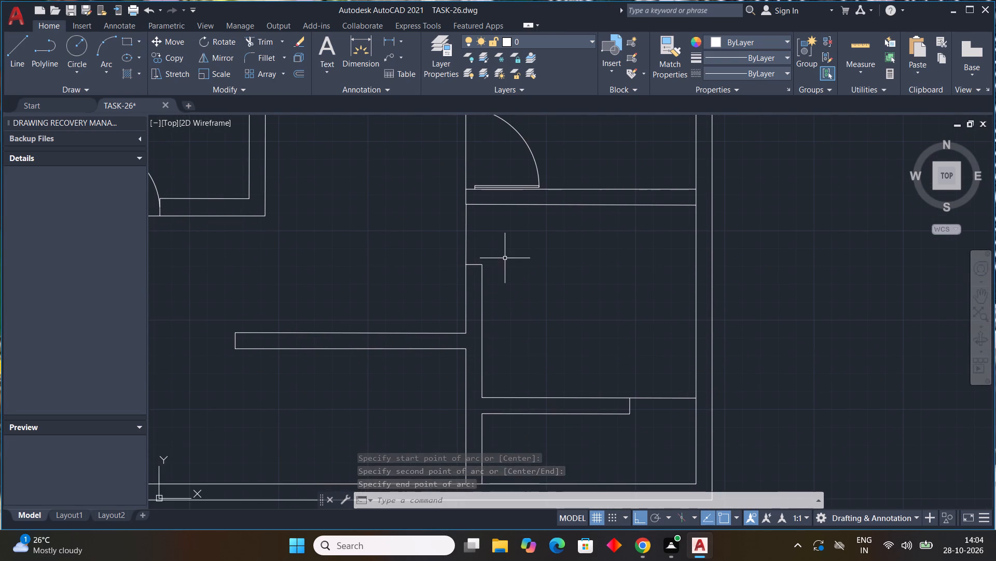
pyautogui.press('Escape')
# Widen the opening south of the middle partition by drawing a jamb line across the wall slightly farther south and trimming away the old jamb.
pyautogui.scroll(2, 491, 285)
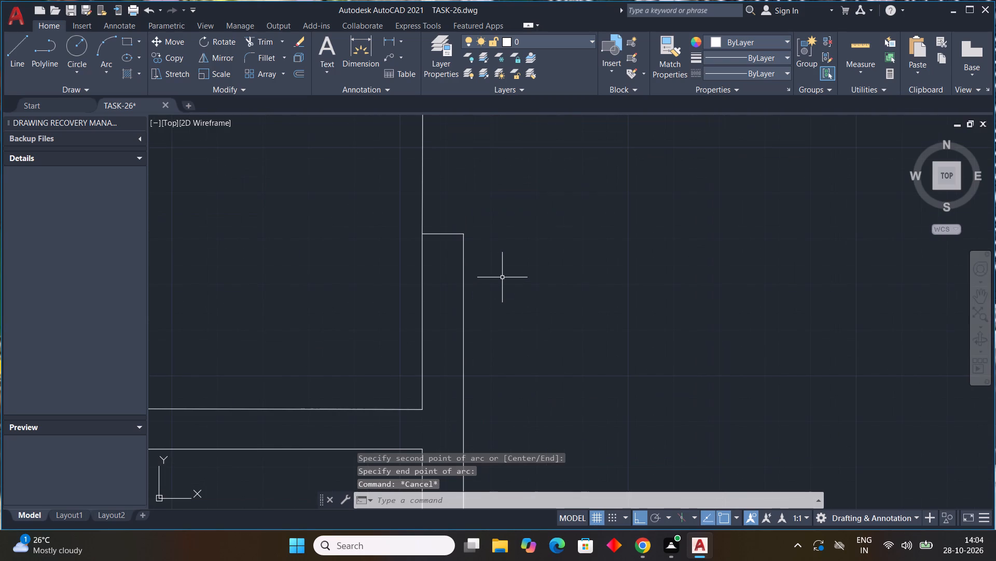
pyautogui.write('L')
pyautogui.press('space')
pyautogui.click(463, 260)
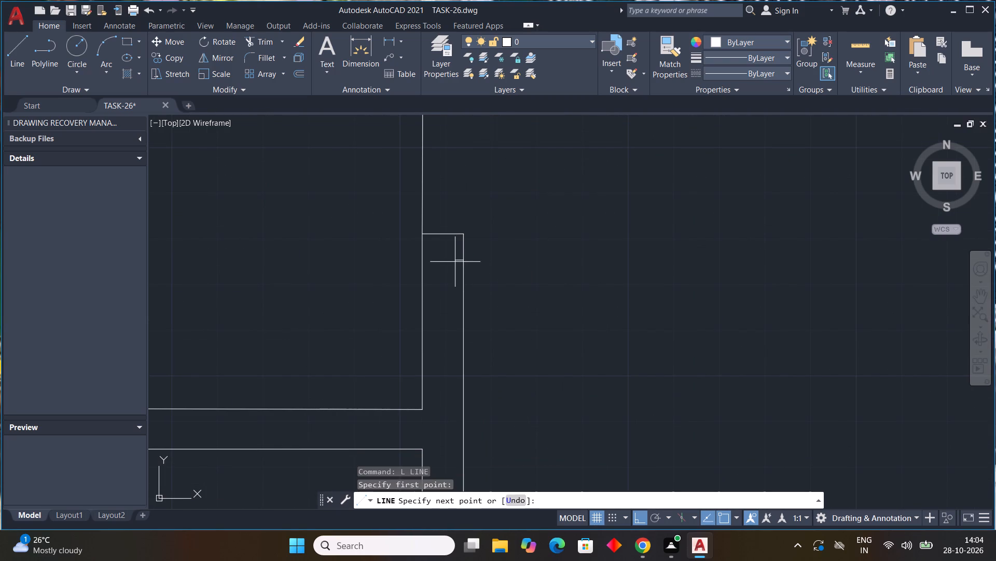
pyautogui.click(424, 258)
pyautogui.press('Escape')
pyautogui.write('TR')
pyautogui.press('space')
pyautogui.moveTo(450, 230); pyautogui.dragTo(487, 248)
pyautogui.scroll(-3, 488, 247)
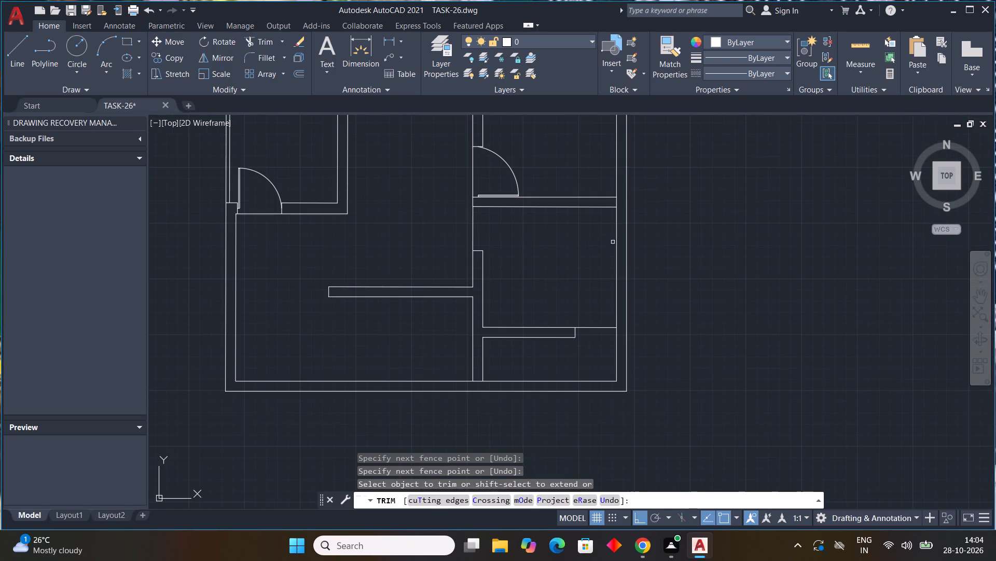
pyautogui.press('Escape')
pyautogui.press('Escape')
pyautogui.press('Escape')
pyautogui.press('Escape')
pyautogui.press('Escape')
pyautogui.press('Escape')
pyautogui.press('Escape')
pyautogui.press('Escape')
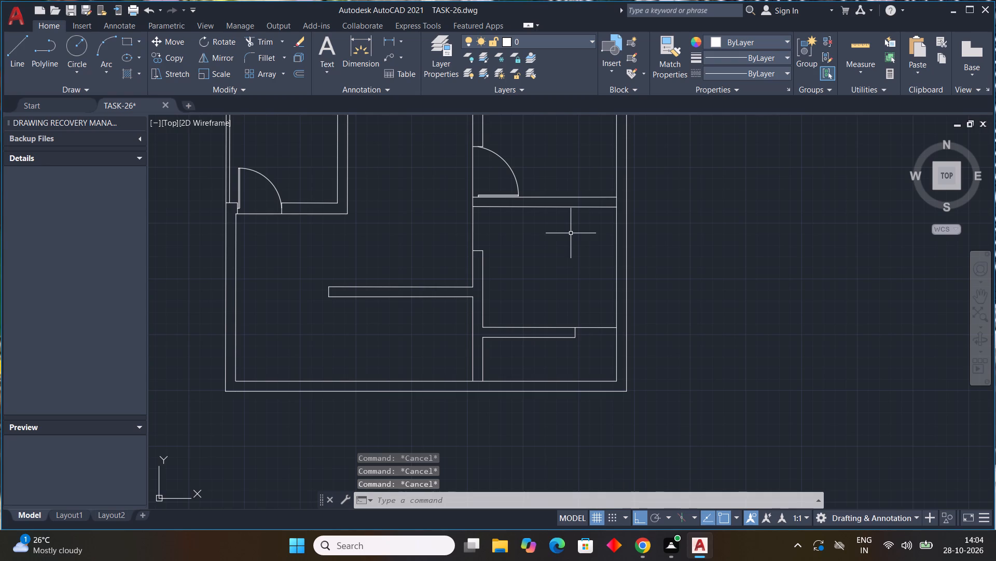
# Draw the door leaf south of the middle partition: 1" south from the north jamb's midpoint, 3' east, 1" south, and back to its starting corner.
pyautogui.write('L')
pyautogui.press('space')
pyautogui.scroll(2, 476, 252)
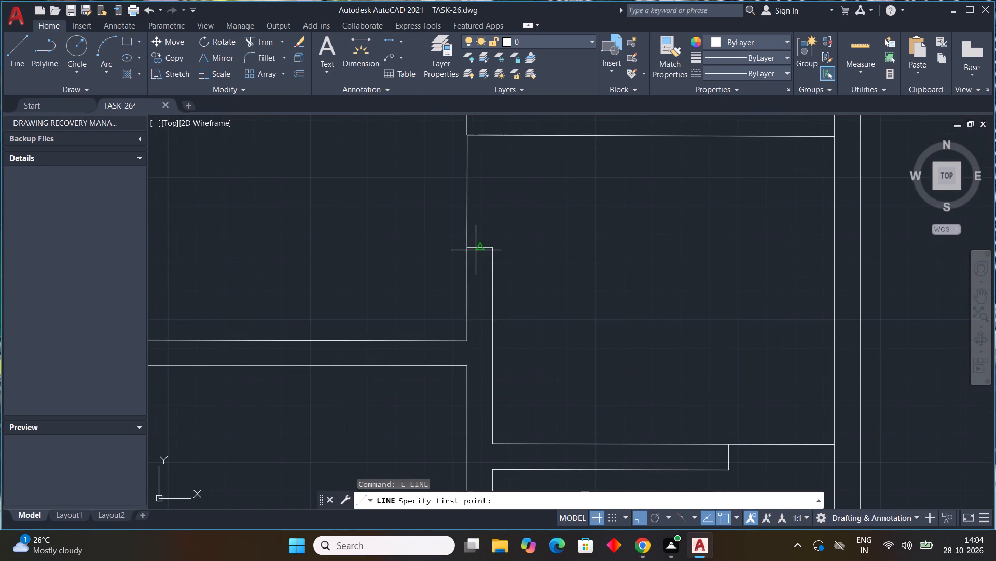
pyautogui.click(481, 137)
pyautogui.write('1"')
pyautogui.press('Return')
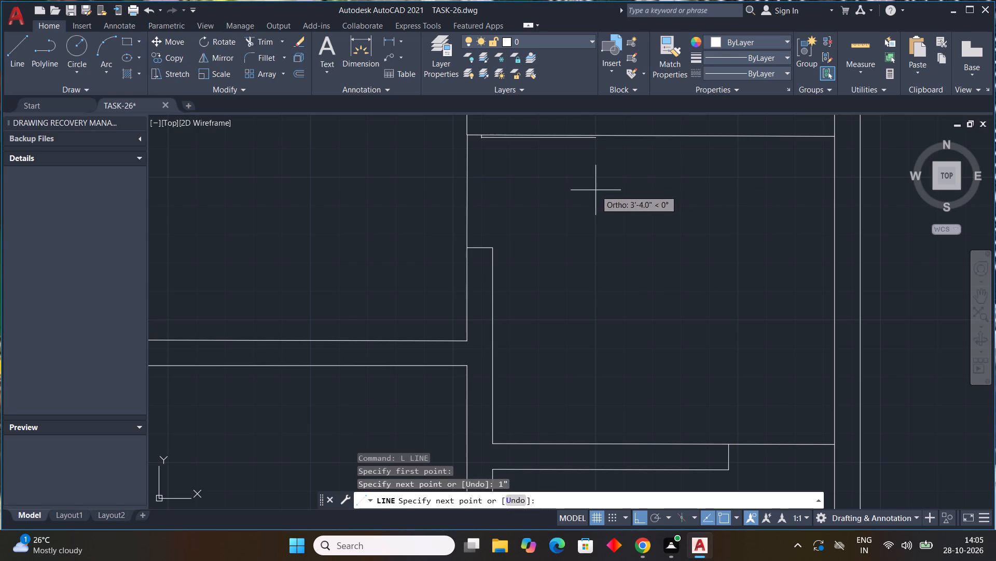
pyautogui.write("3'")
pyautogui.press('Return')
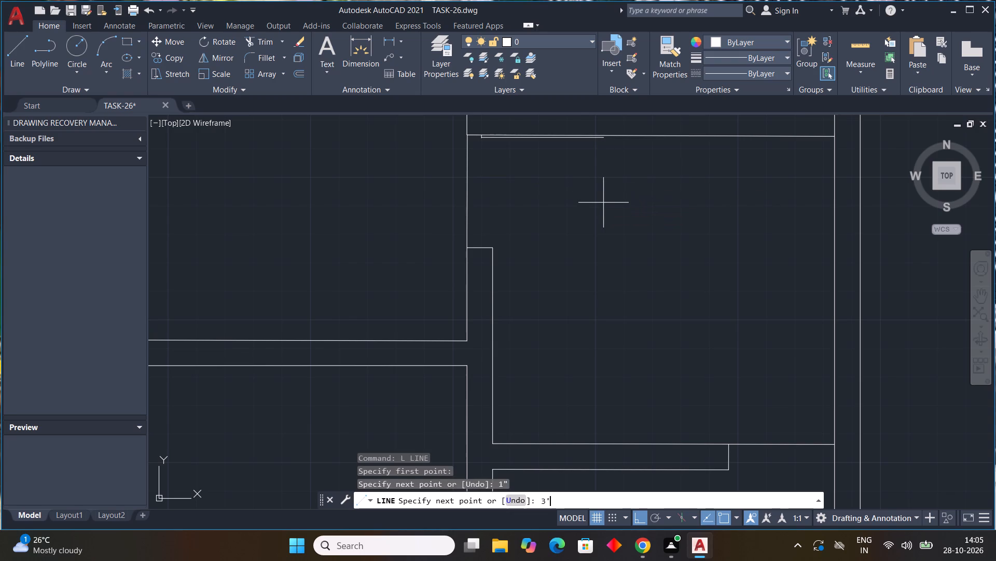
pyautogui.press('1')
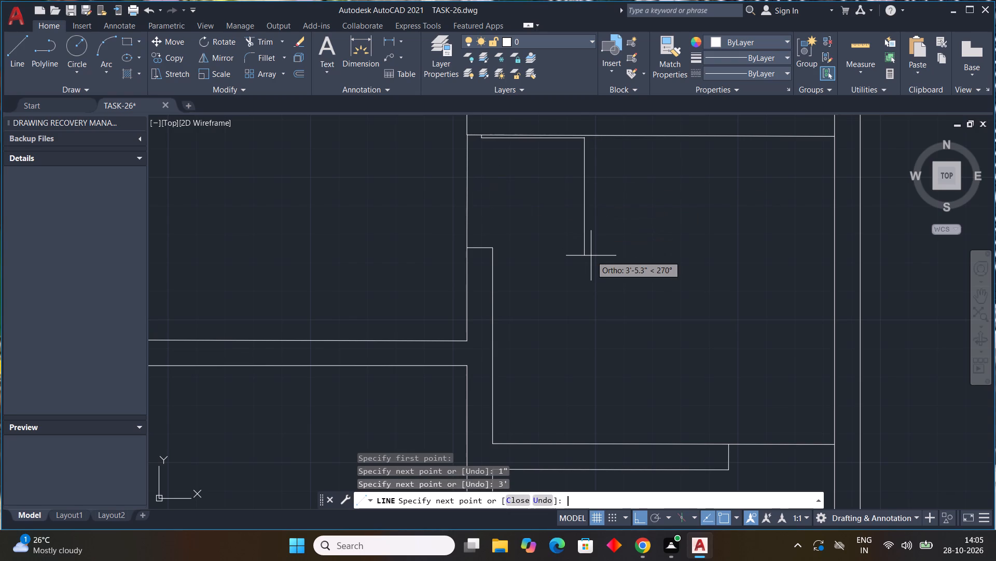
pyautogui.hotkey('shift', '"')
pyautogui.press('Return')
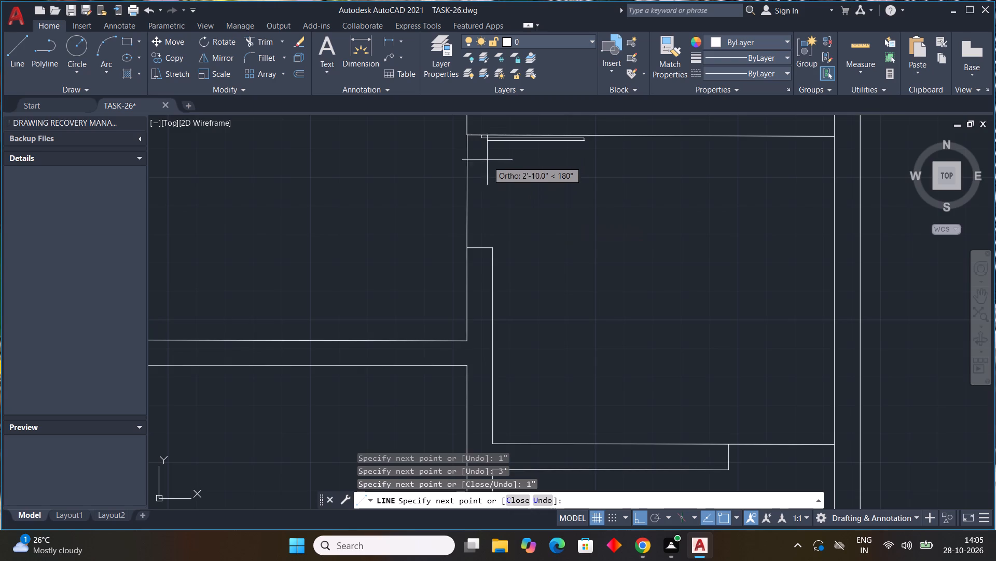
pyautogui.scroll(1, 496, 164)
pyautogui.moveTo(495, 160); pyautogui.dragTo(496, 273, button='middle')
pyautogui.scroll(3, 471, 246)
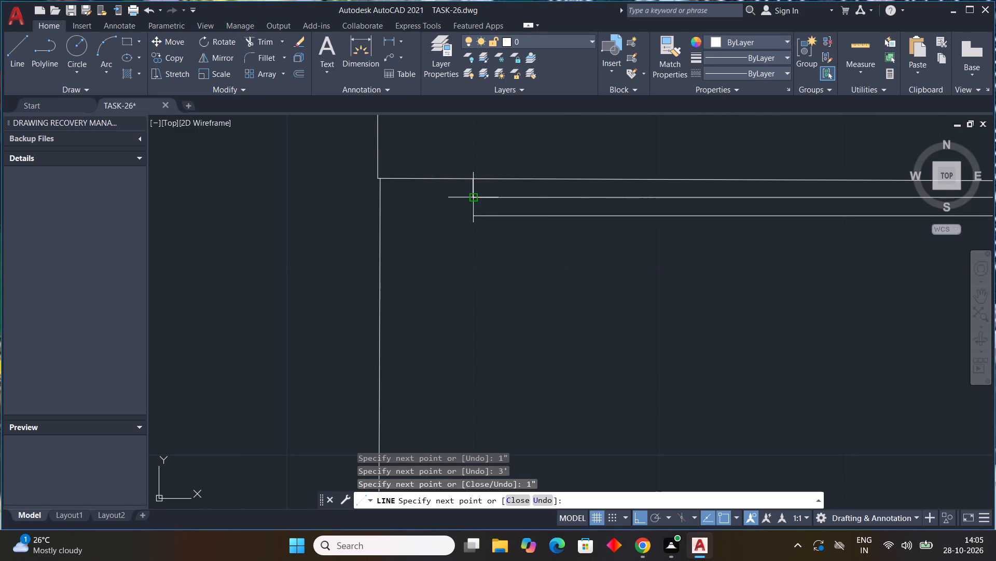
pyautogui.click(473, 212)
pyautogui.click(472, 198)
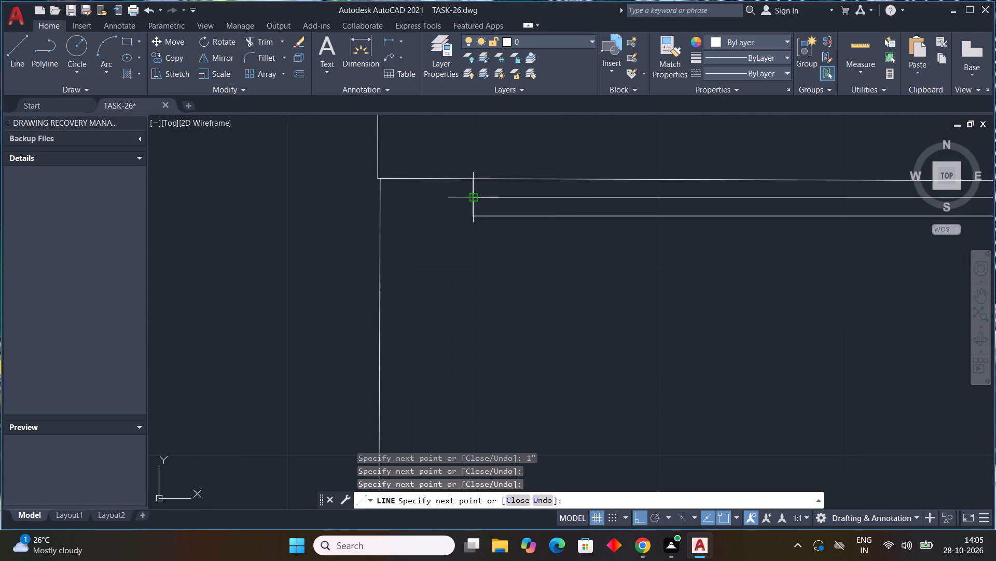
pyautogui.press('Escape')
# Draw this door's swing as a three-point arc through the leaf's two east corners to the midpoint of the opening's south jamb.
pyautogui.click(112, 72)
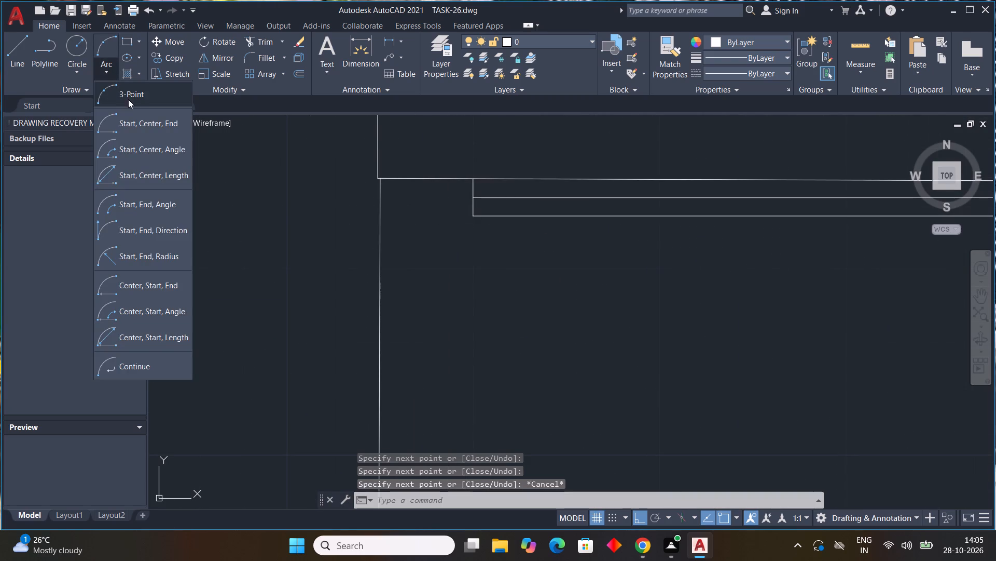
pyautogui.click(127, 94)
pyautogui.scroll(-4, 395, 252)
pyautogui.scroll(3, 533, 243)
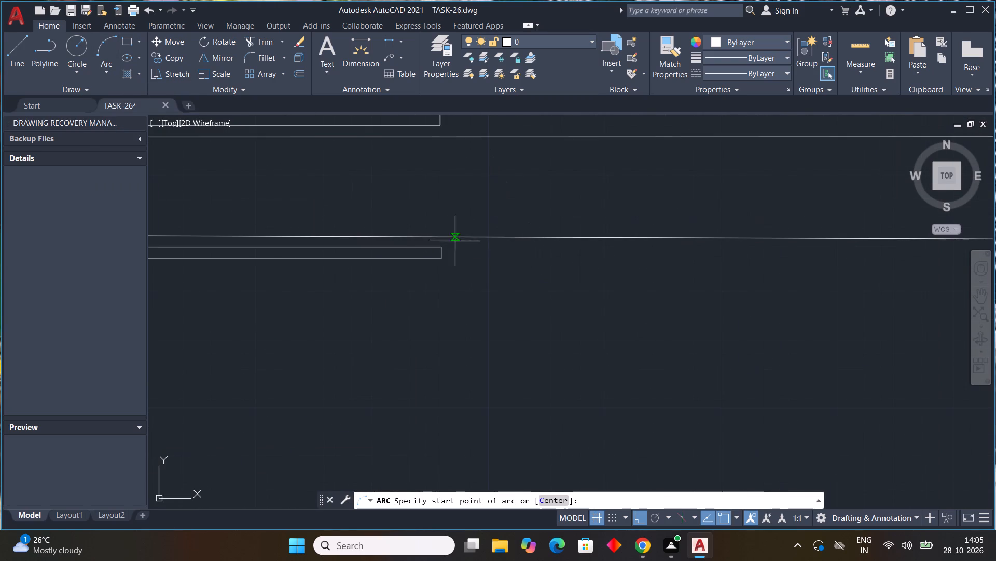
pyautogui.click(440, 246)
pyautogui.click(440, 262)
pyautogui.scroll(-3, 476, 371)
pyautogui.moveTo(488, 353); pyautogui.dragTo(547, 265, button='middle')
pyautogui.click(424, 362)
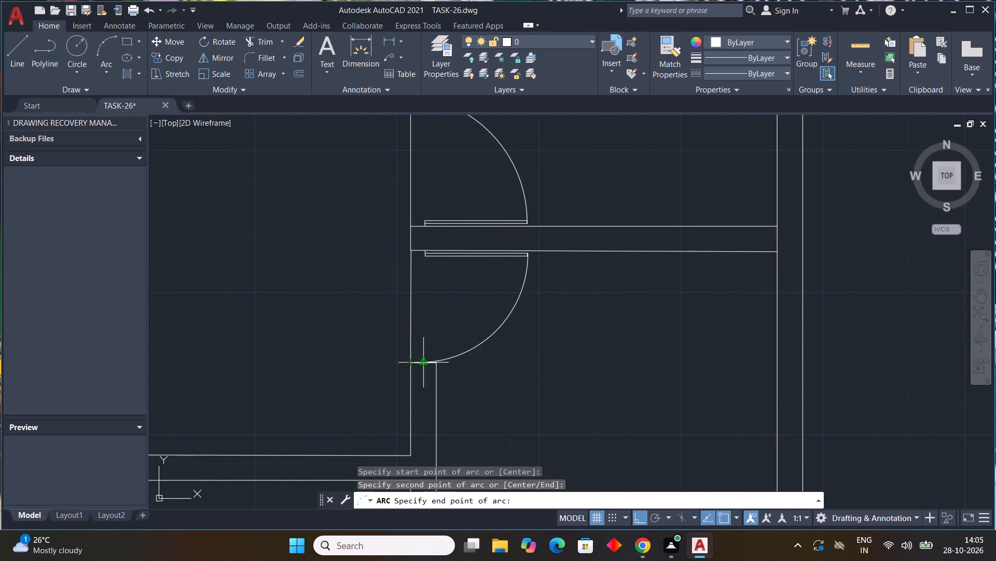
pyautogui.scroll(-4, 529, 400)
pyautogui.moveTo(538, 399); pyautogui.dragTo(510, 282, button='middle')
pyautogui.press('Escape')
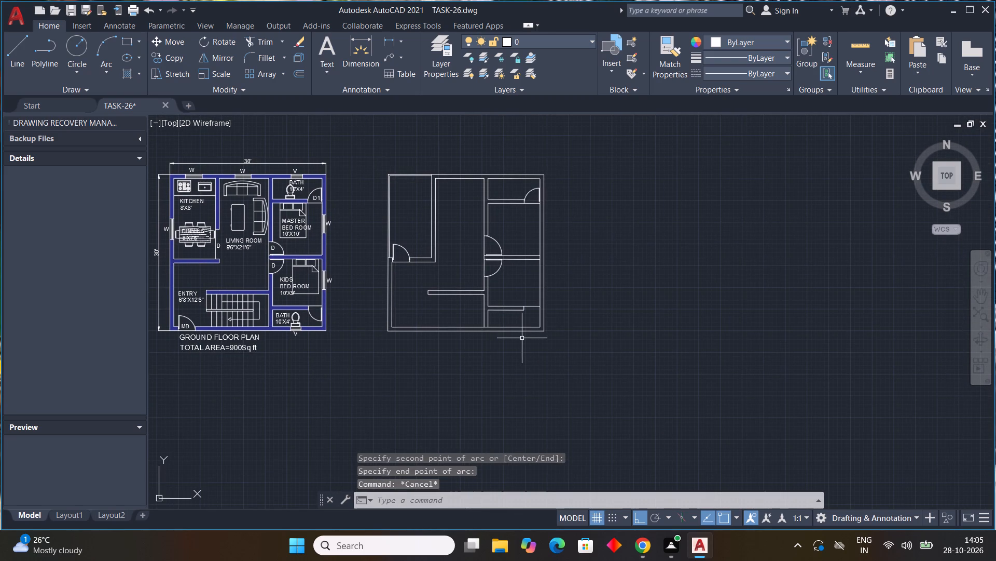
pyautogui.press('Escape')
pyautogui.press('Escape')
# Start the southeast room's door with a 1" westward line from the east wall's inner face, level with the midpoint of the opening's west jamb.
pyautogui.scroll(4, 537, 313)
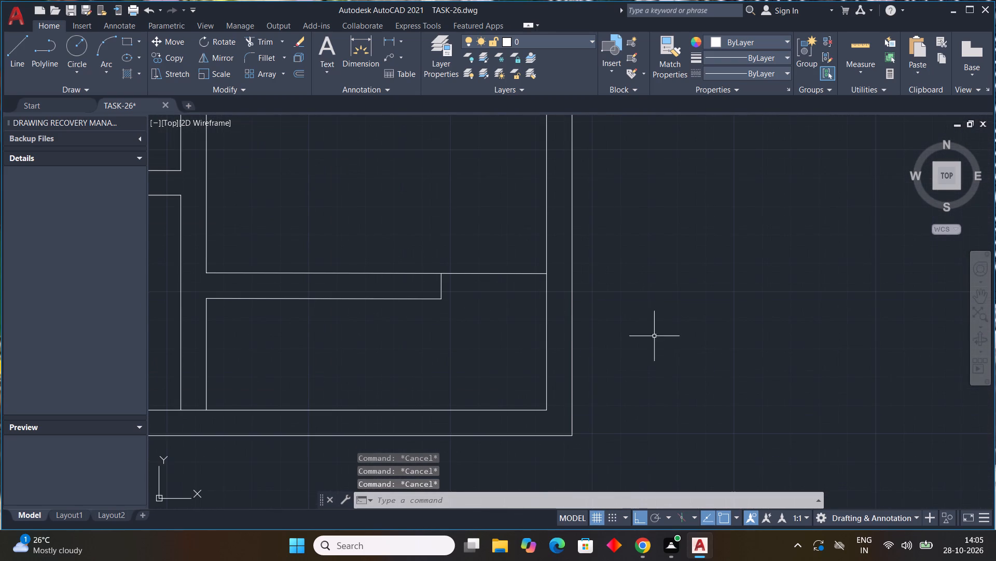
pyautogui.press('l')
pyautogui.press('space')
pyautogui.scroll(1, 564, 303)
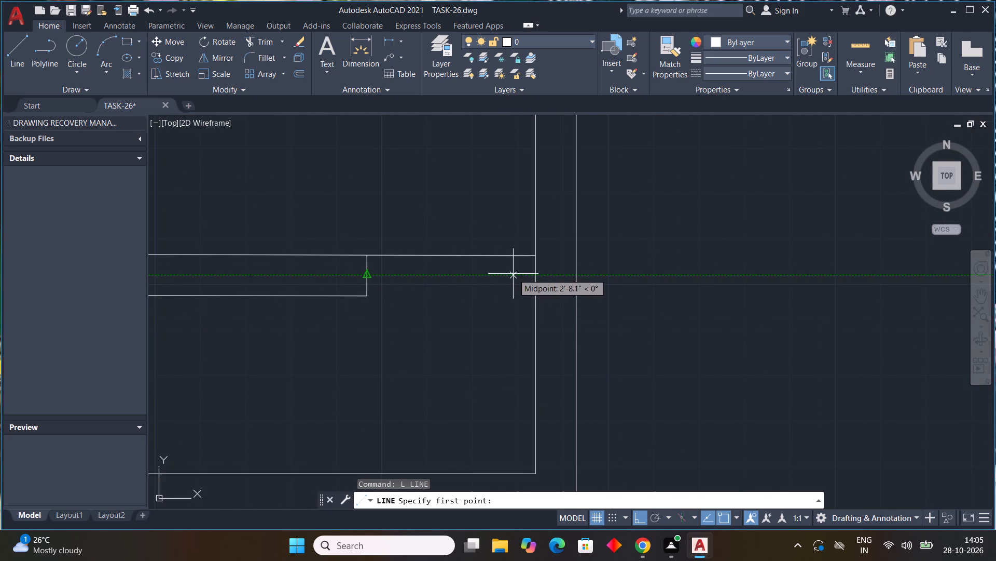
pyautogui.click(535, 275)
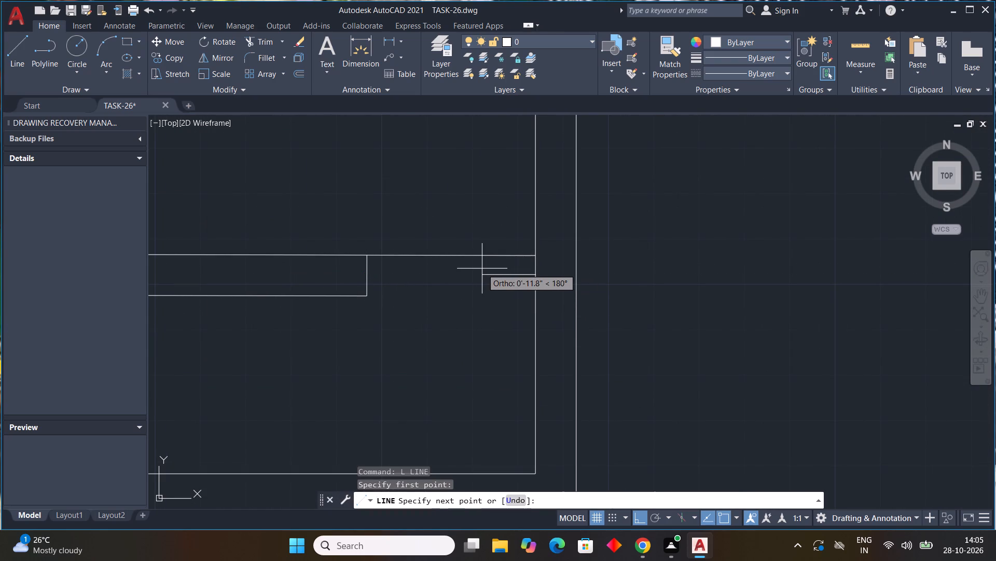
pyautogui.write('1"')
pyautogui.press('Return')
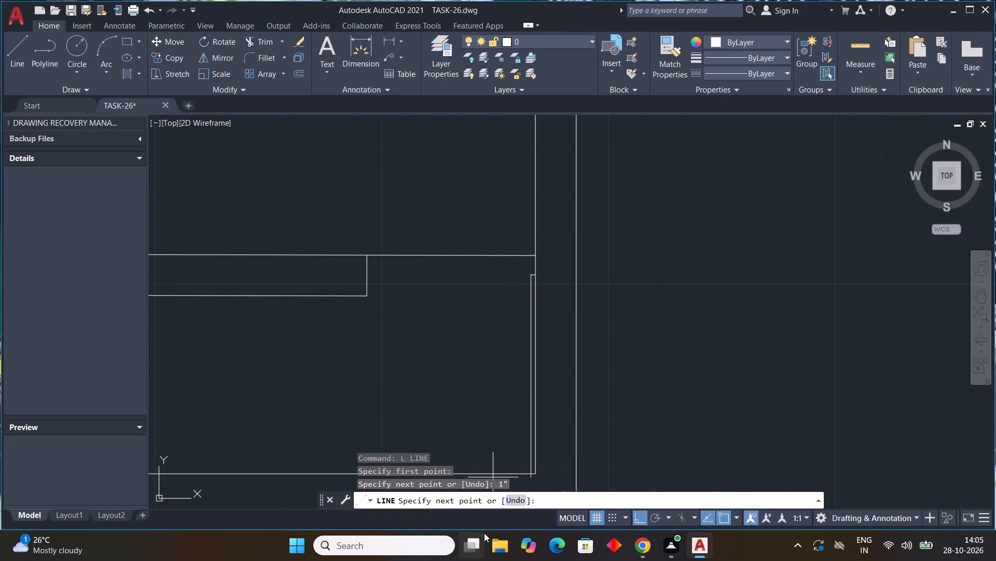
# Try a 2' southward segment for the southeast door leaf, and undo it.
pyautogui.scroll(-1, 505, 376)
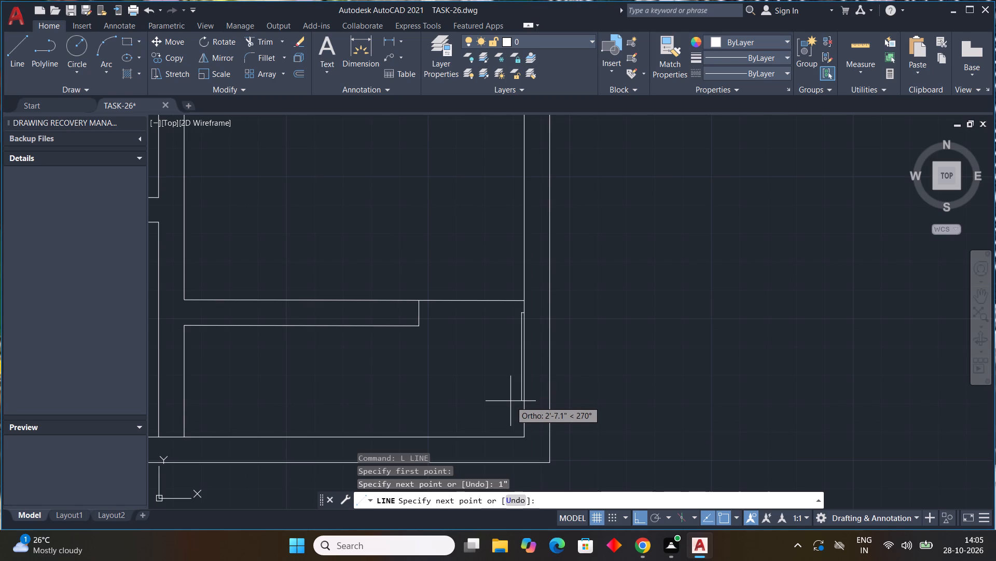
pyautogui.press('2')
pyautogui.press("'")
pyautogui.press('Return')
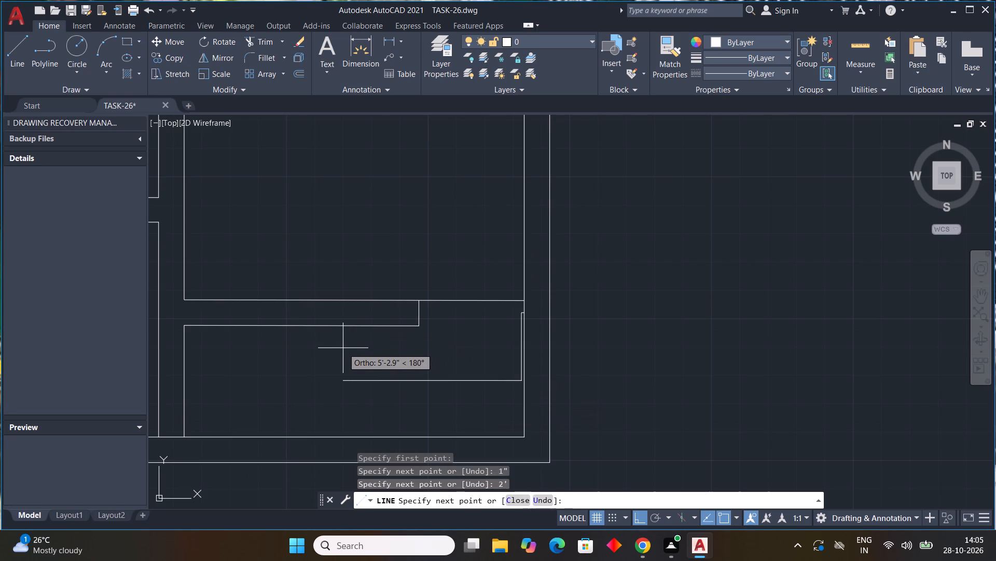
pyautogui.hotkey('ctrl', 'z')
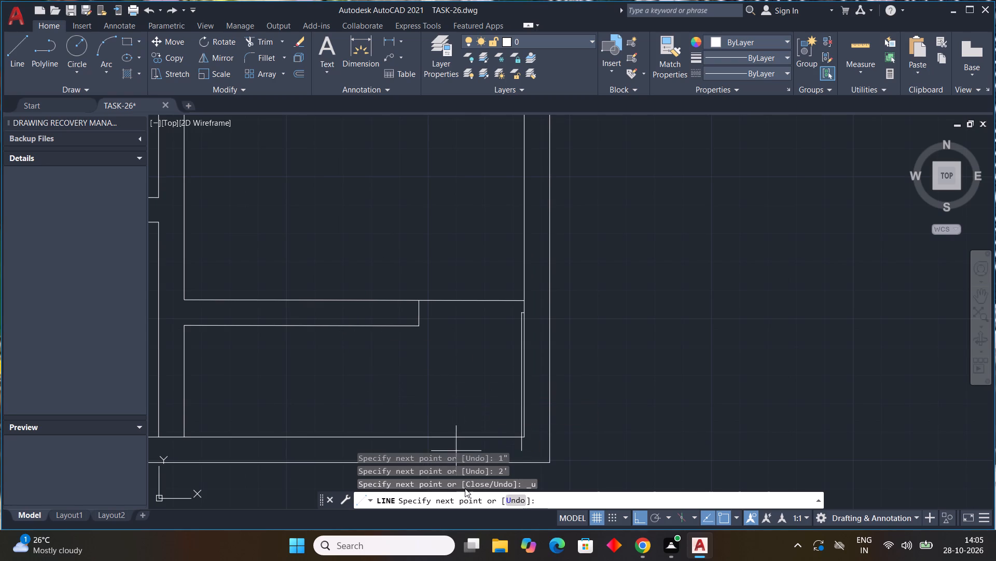
# Continue the southeast door leaf 2.5' south, 1" west, and back north to the level of its starting line.
pyautogui.write("2.5'")
pyautogui.press('Return')
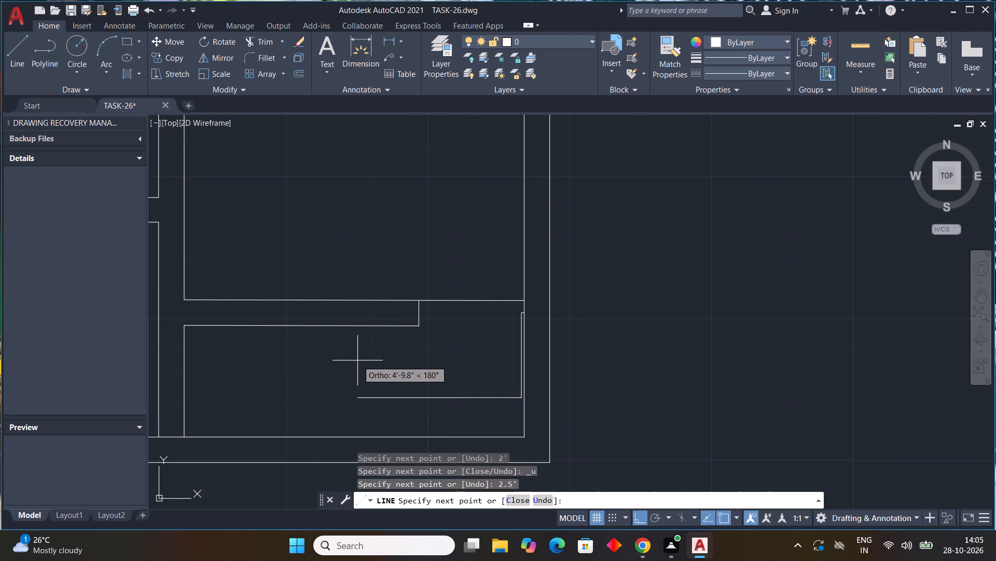
pyautogui.write('1"')
pyautogui.press('Return')
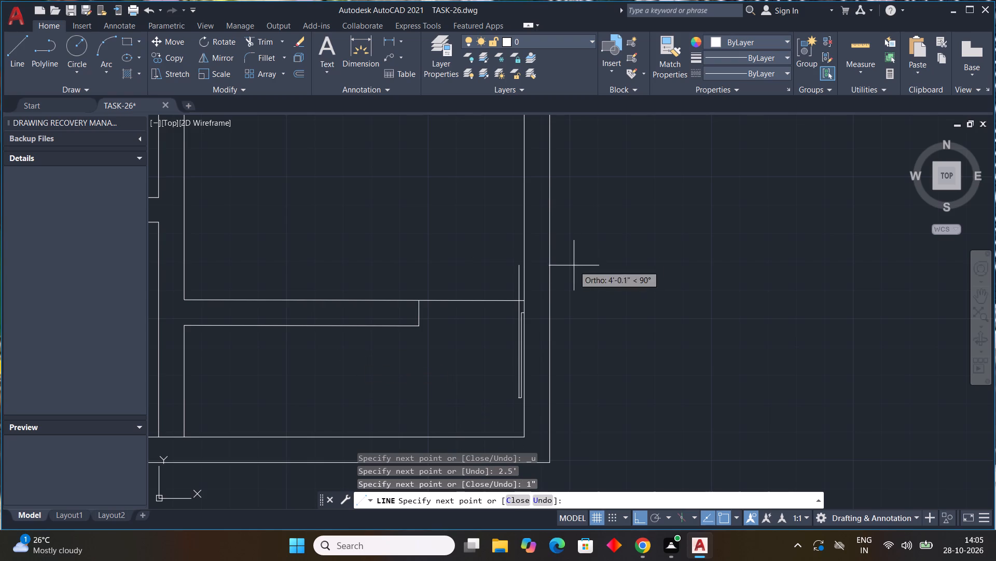
pyautogui.scroll(3, 504, 317)
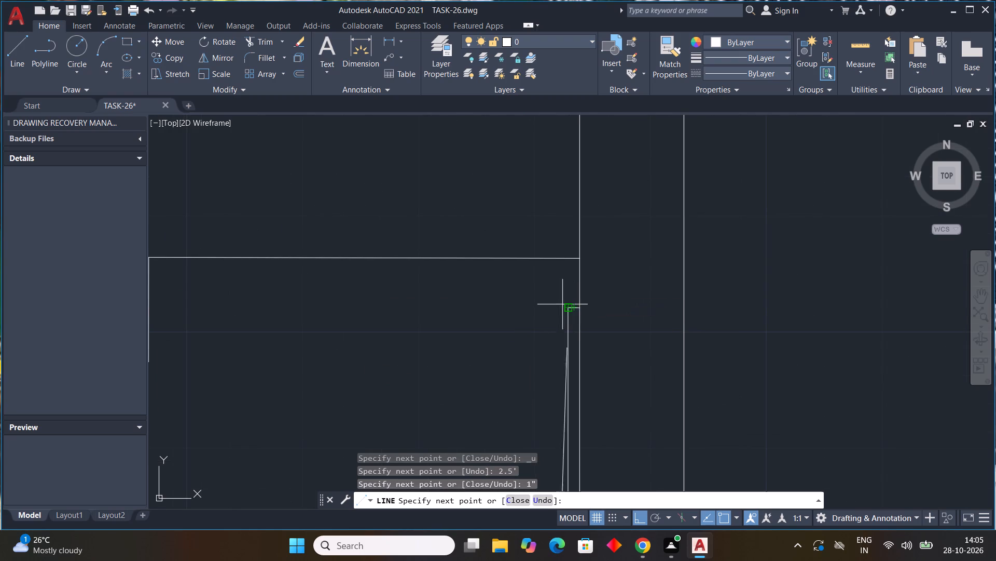
pyautogui.click(556, 306)
pyautogui.press('Escape')
pyautogui.click(568, 305)
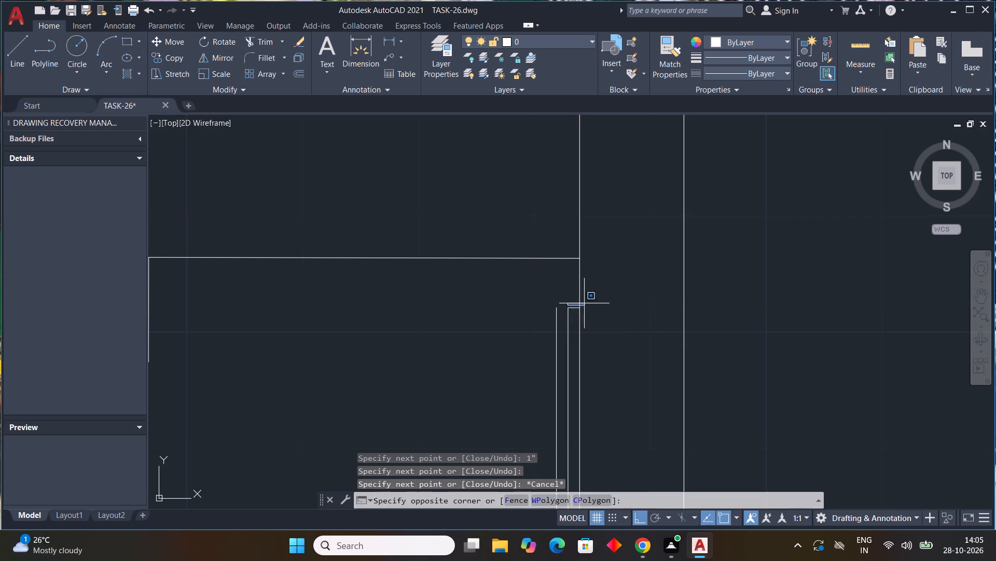
pyautogui.press('Escape')
# Close the north end of the southeast door leaf with a line joining the tops of its two long sides.
pyautogui.scroll(2, 570, 312)
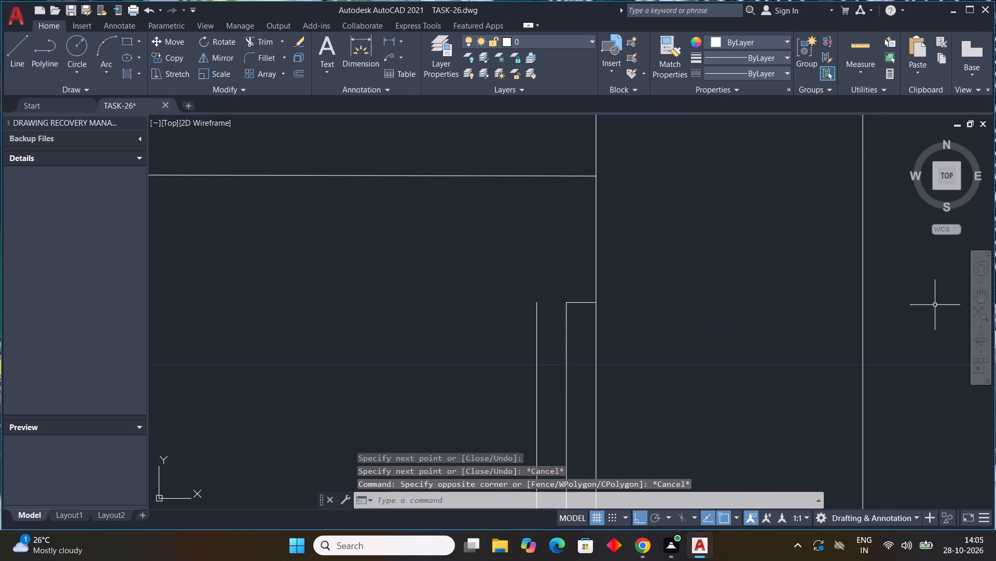
pyautogui.write('L')
pyautogui.press('space')
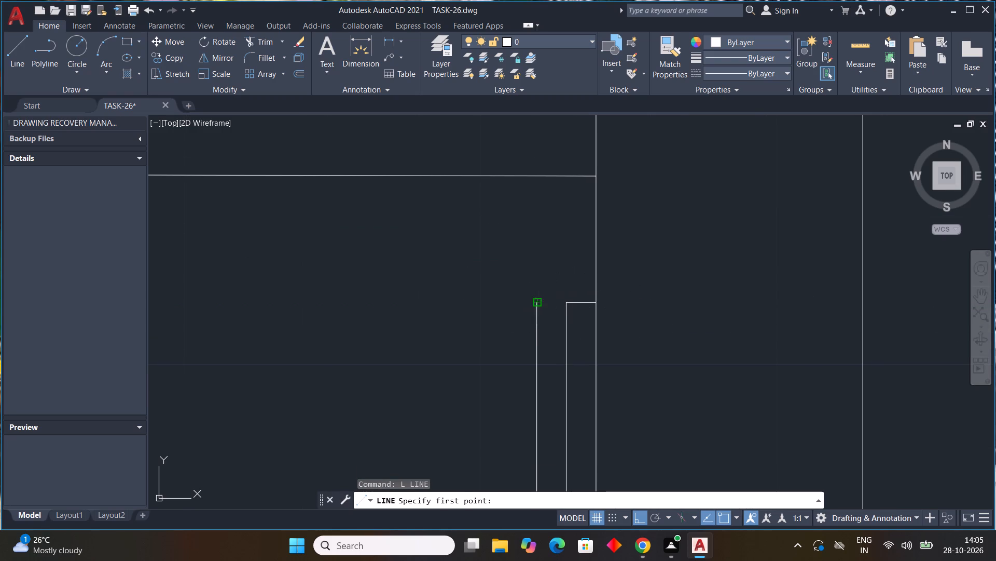
pyautogui.click(538, 304)
pyautogui.click(570, 305)
pyautogui.press('Escape')
pyautogui.scroll(-4, 676, 302)
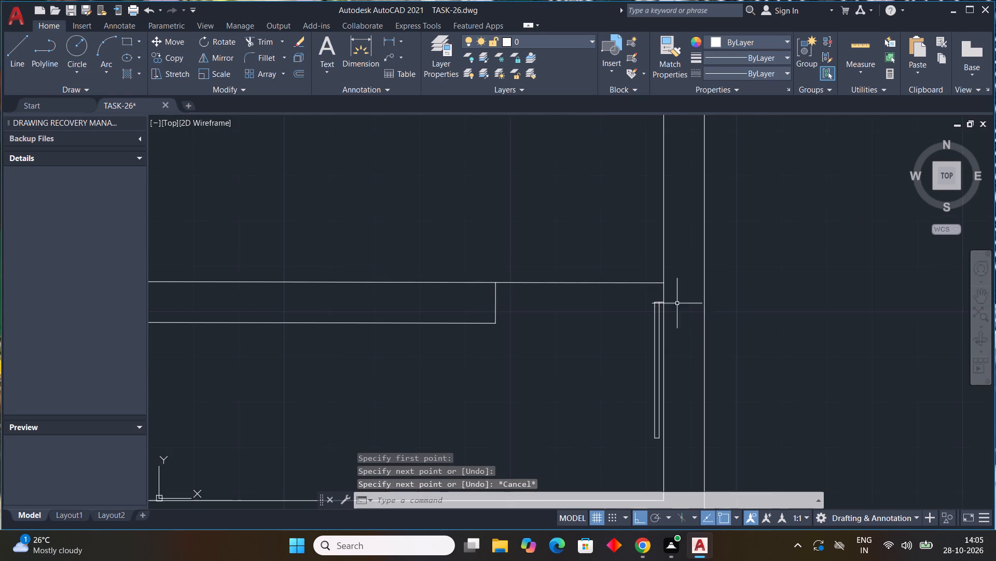
# Draw this door's swing as a three-point arc through the leaf's southeast and southwest corners to the midpoint of the opening's west jamb.
pyautogui.moveTo(680, 319); pyautogui.dragTo(571, 225, button='middle')
pyautogui.click(111, 74)
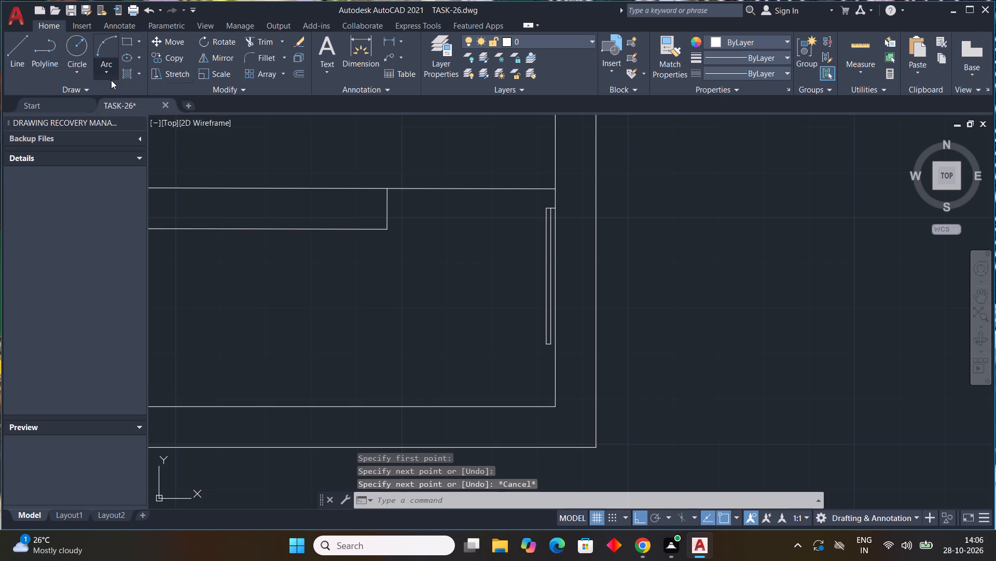
pyautogui.click(111, 89)
pyautogui.scroll(2, 549, 348)
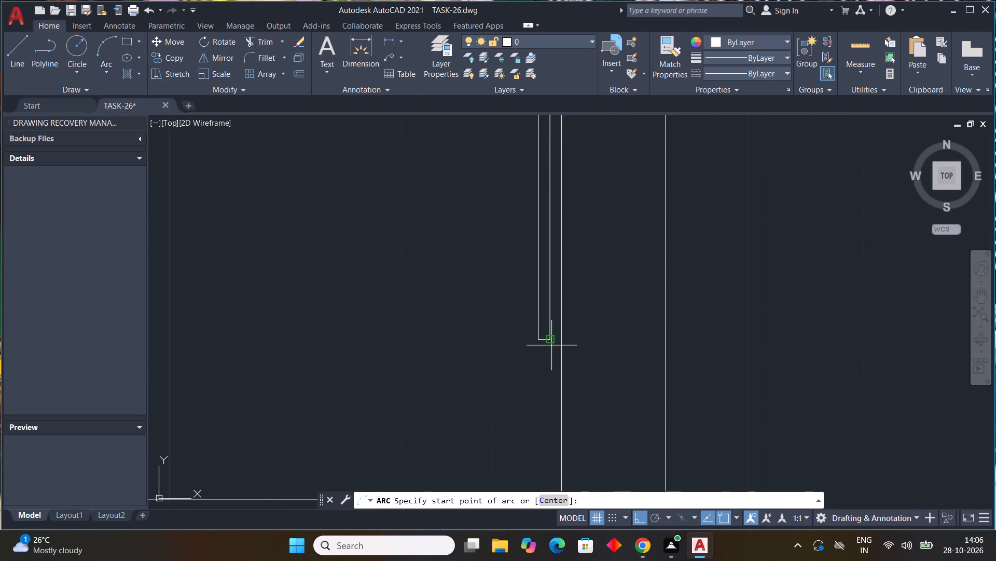
pyautogui.scroll(1, 552, 344)
pyautogui.click(548, 336)
pyautogui.click(525, 338)
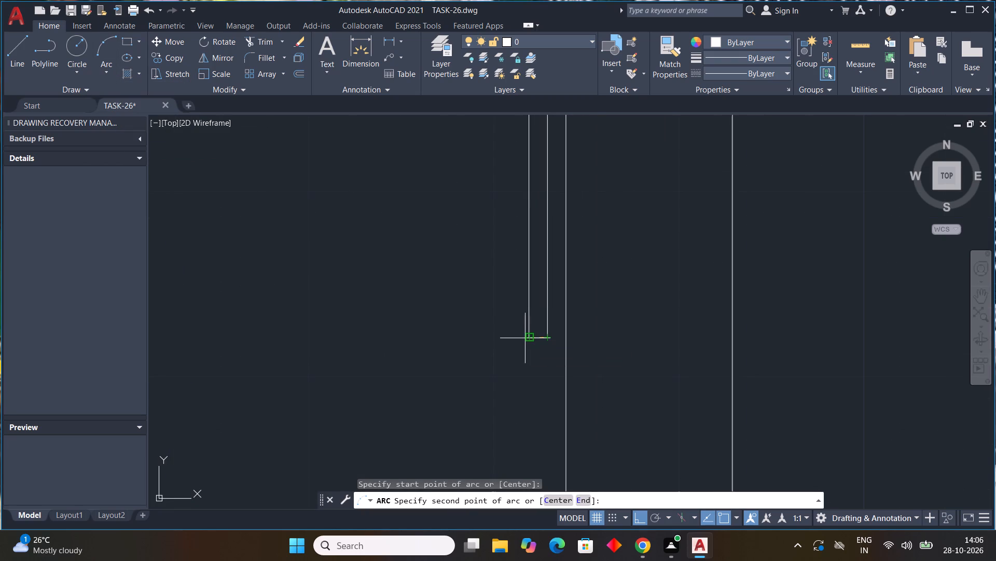
pyautogui.scroll(-4, 312, 248)
pyautogui.moveTo(311, 248); pyautogui.dragTo(390, 331, button='middle')
pyautogui.scroll(1, 385, 317)
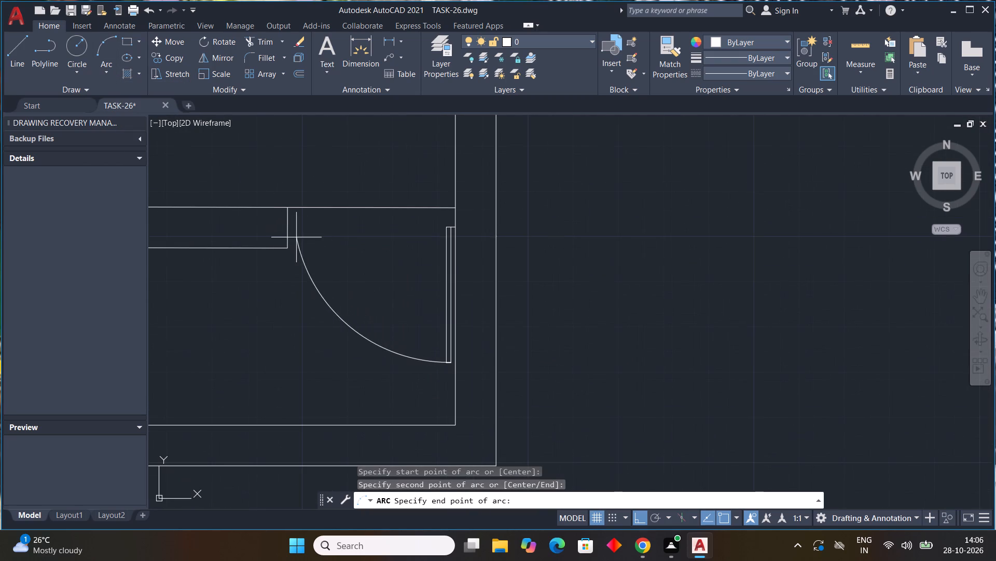
pyautogui.moveTo(284, 230); pyautogui.dragTo(289, 233)
pyautogui.scroll(-5, 370, 292)
pyautogui.moveTo(429, 304); pyautogui.dragTo(631, 358, button='middle')
pyautogui.press('Escape')
pyautogui.press('Escape')
pyautogui.press('Escape')
pyautogui.press('Escape')
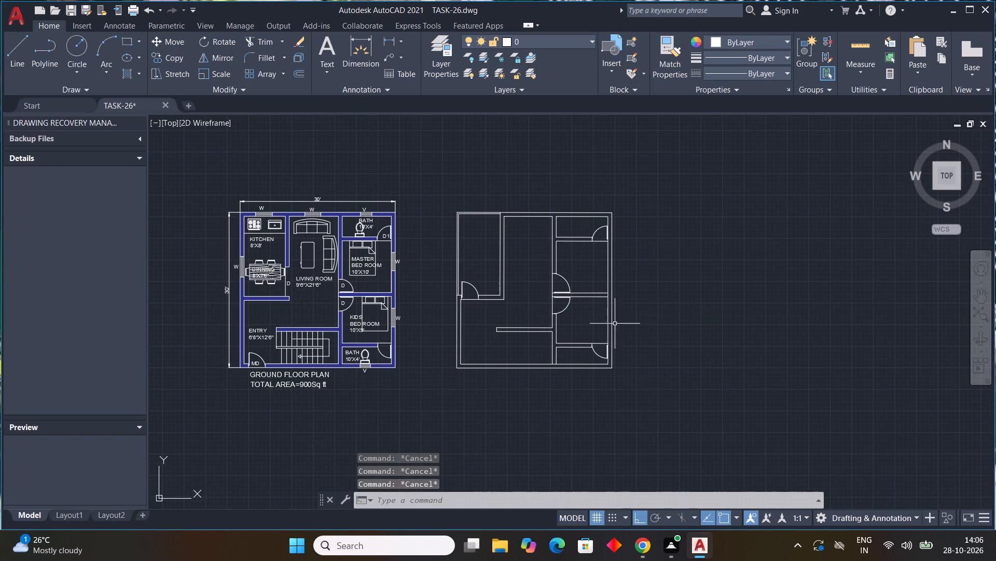
# Offset the west face of the north-south partition 3' west, south of the short stub wall, as the first stair line.
pyautogui.scroll(3, 528, 362)
pyautogui.press('o')
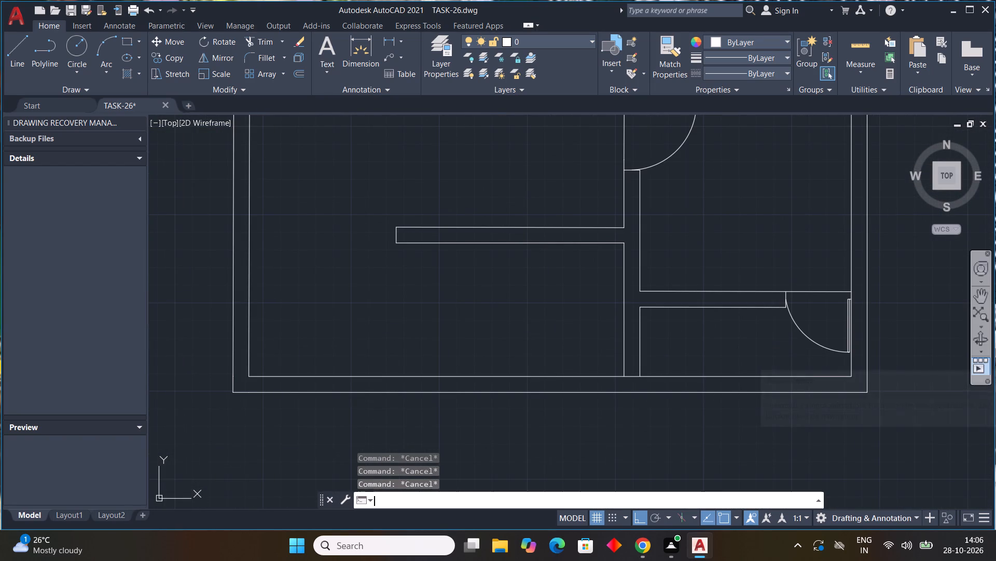
pyautogui.press('f')
pyautogui.write('F')
pyautogui.press('space')
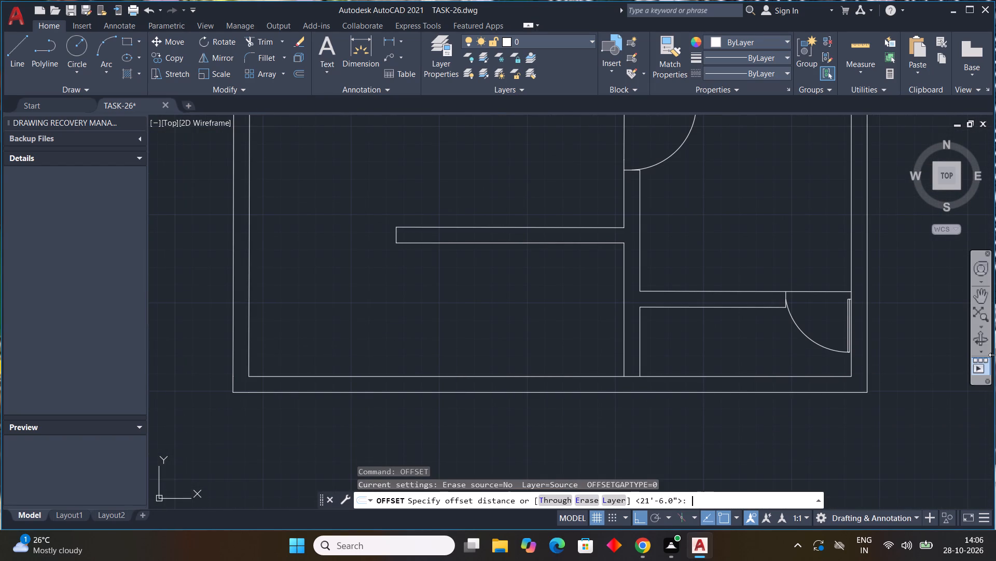
pyautogui.press('1')
pyautogui.press('BackSpace')
pyautogui.write("3'")
pyautogui.press('Return')
pyautogui.click(624, 325)
pyautogui.click(585, 323)
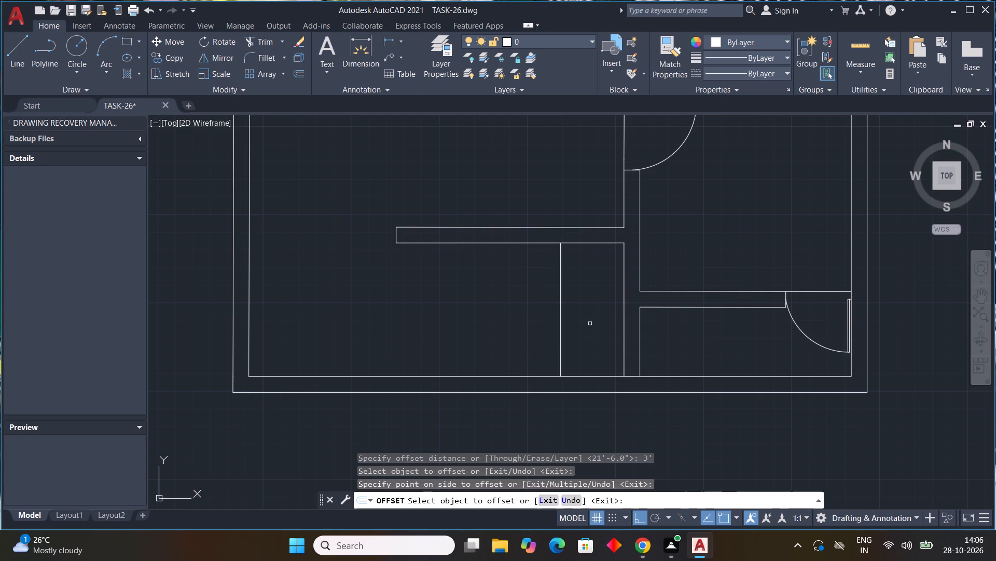
pyautogui.press('Escape')
pyautogui.press('Escape')
pyautogui.press('Escape')
pyautogui.press('Escape')
pyautogui.press('Escape')
pyautogui.press('Escape')
pyautogui.press('Escape')
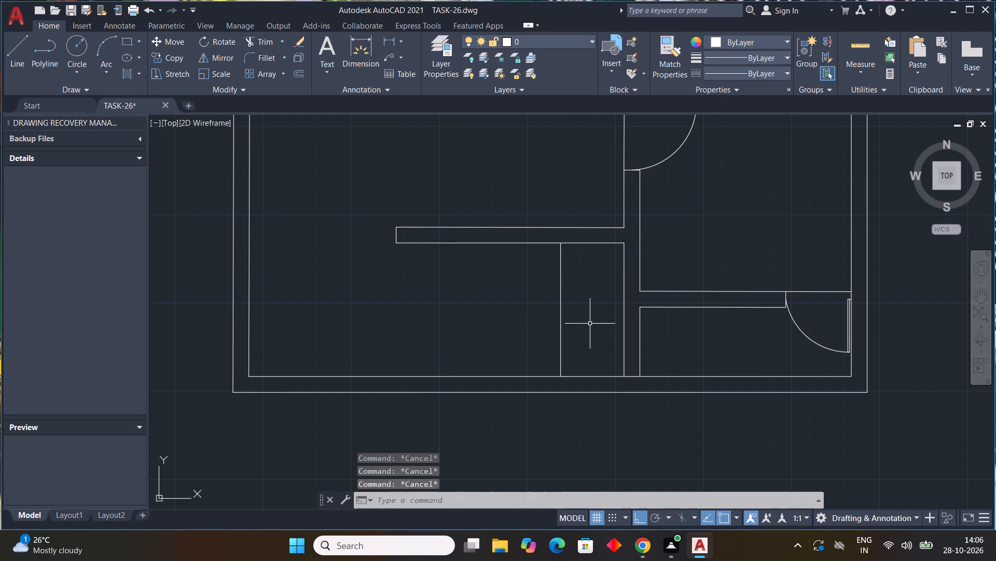
# Offset the stair line westward eight times in succession at 1' spacing to form the stair treads.
pyautogui.press('space')
pyautogui.write("1'")
pyautogui.press('Return')
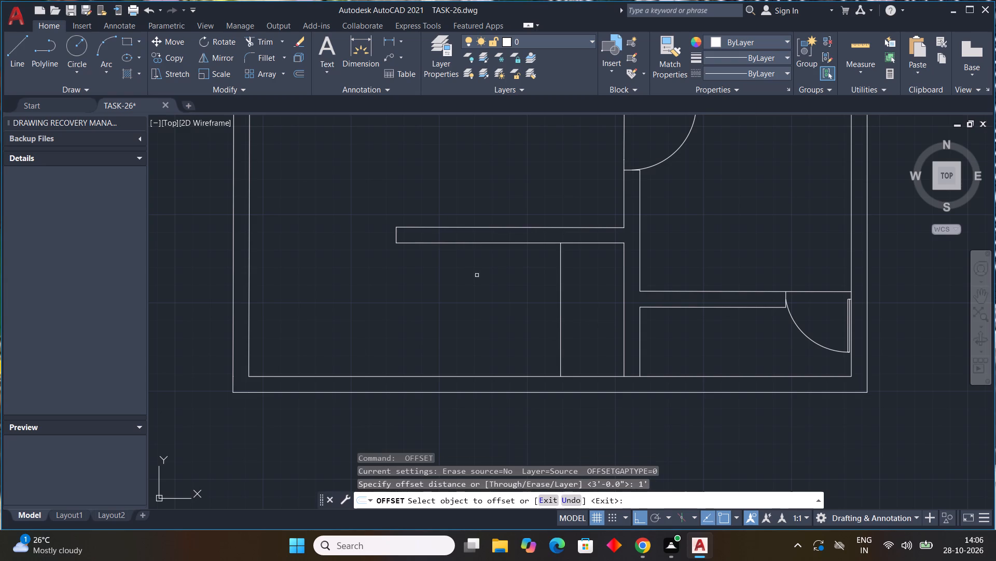
pyautogui.click(560, 307)
pyautogui.click(510, 308)
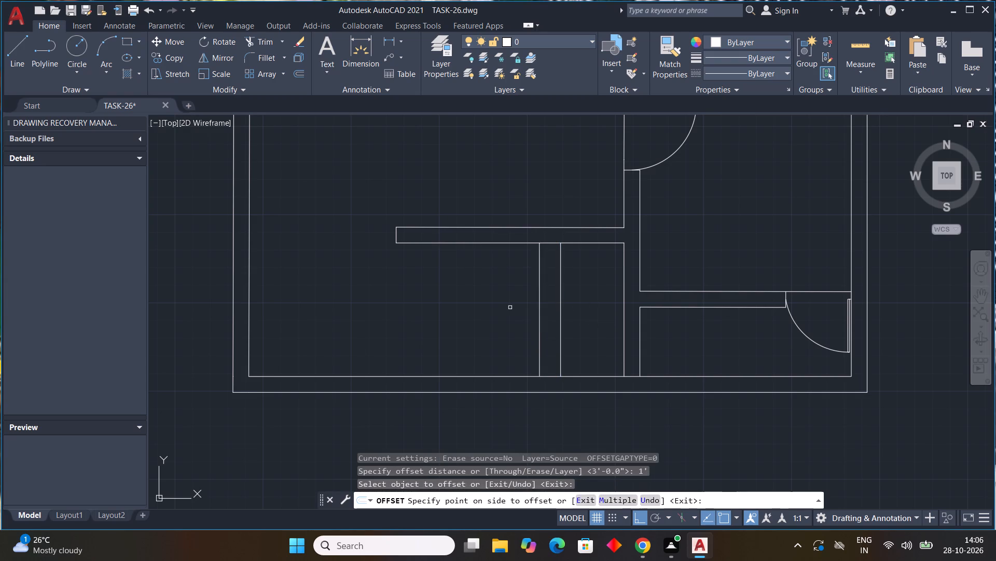
pyautogui.moveTo(538, 306); pyautogui.dragTo(530, 305)
pyautogui.click(514, 303)
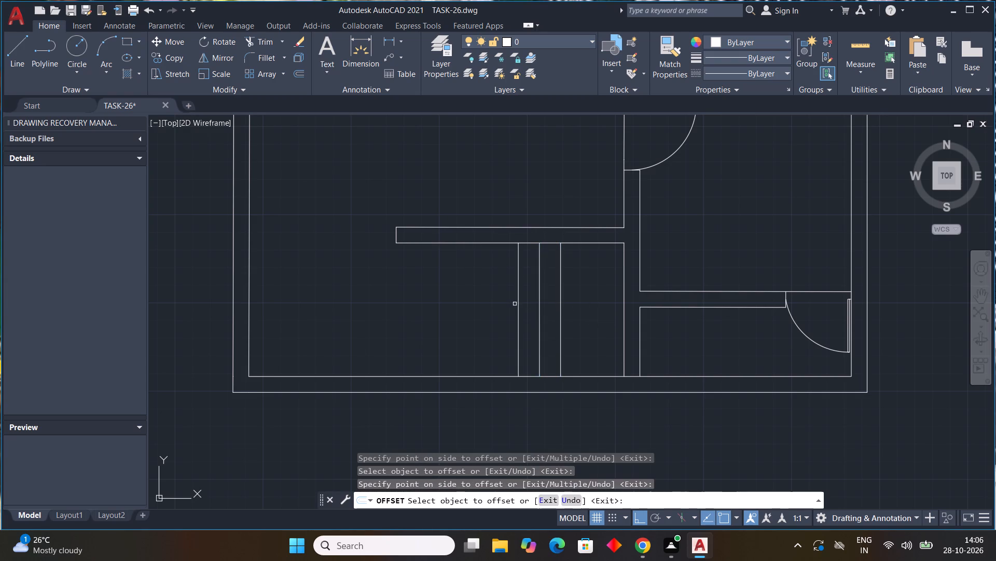
pyautogui.click(517, 304)
pyautogui.click(484, 303)
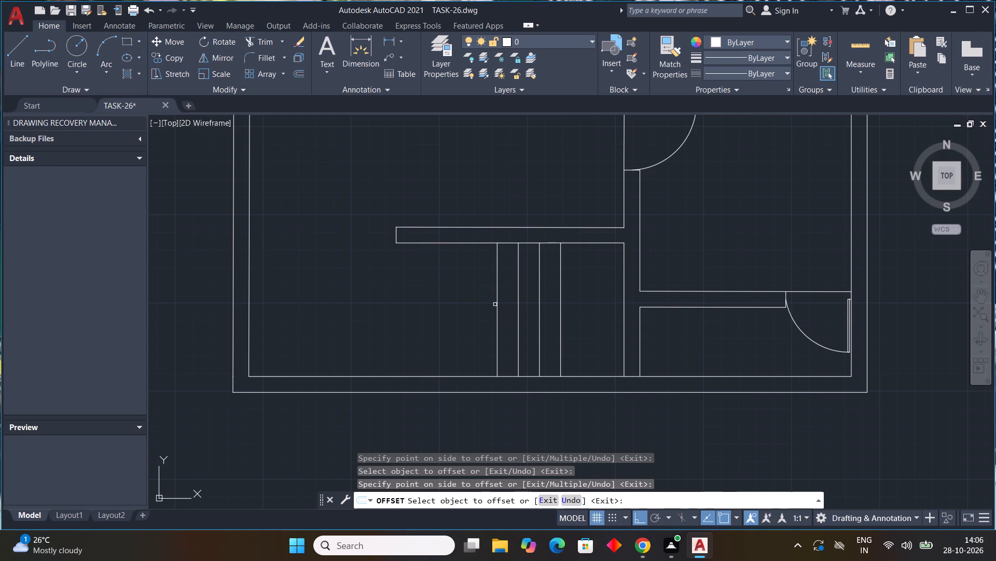
pyautogui.click(496, 304)
pyautogui.click(482, 308)
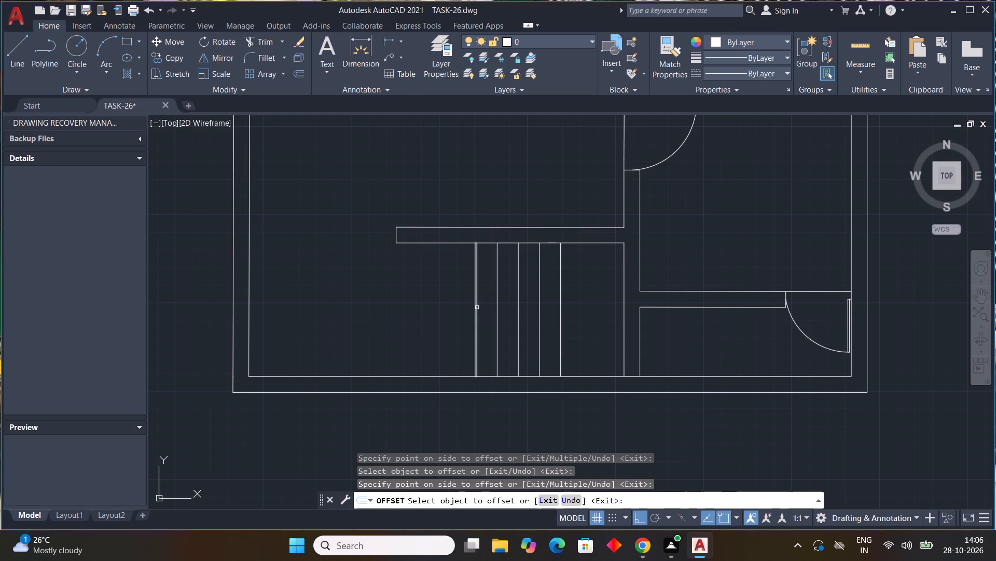
pyautogui.click(477, 308)
pyautogui.click(311, 351)
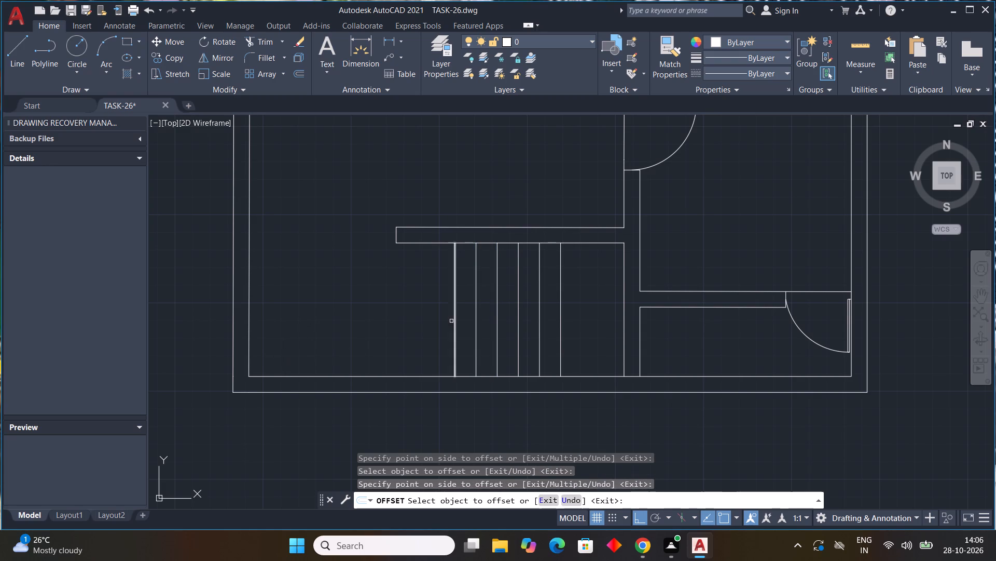
pyautogui.click(453, 321)
pyautogui.click(448, 319)
pyautogui.click(434, 317)
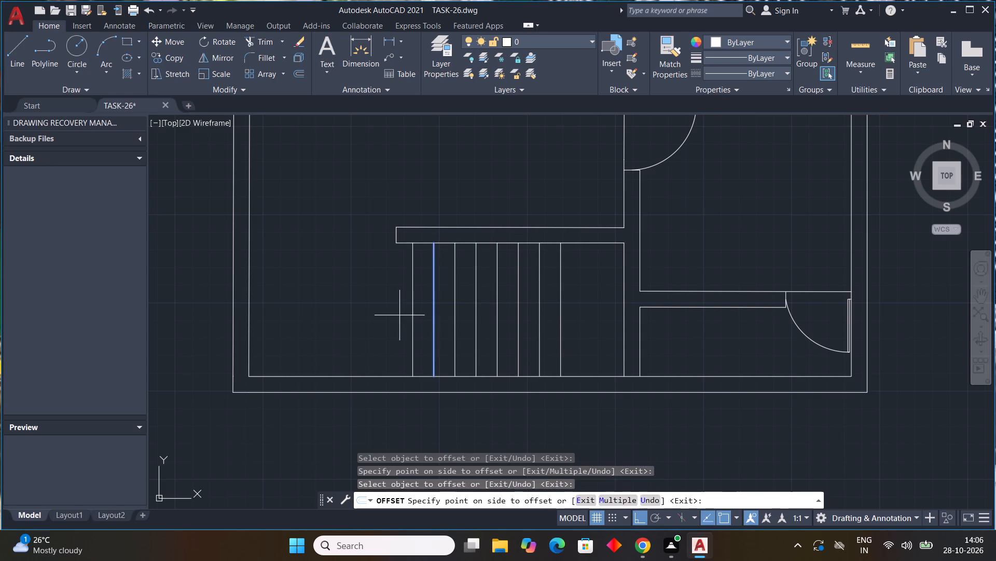
pyautogui.click(399, 315)
pyautogui.click(411, 308)
pyautogui.click(371, 304)
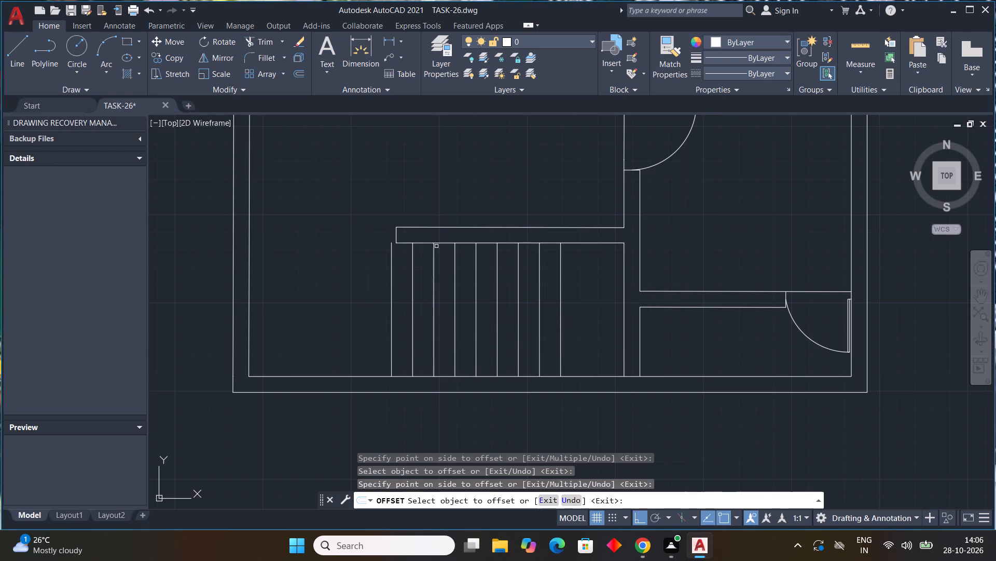
pyautogui.press('Escape')
pyautogui.press('Escape')
pyautogui.press('Escape')
# Extend the stub wall's outline west to the westernmost tread with lines along its south face, new west end and north face.
pyautogui.scroll(3, 397, 234)
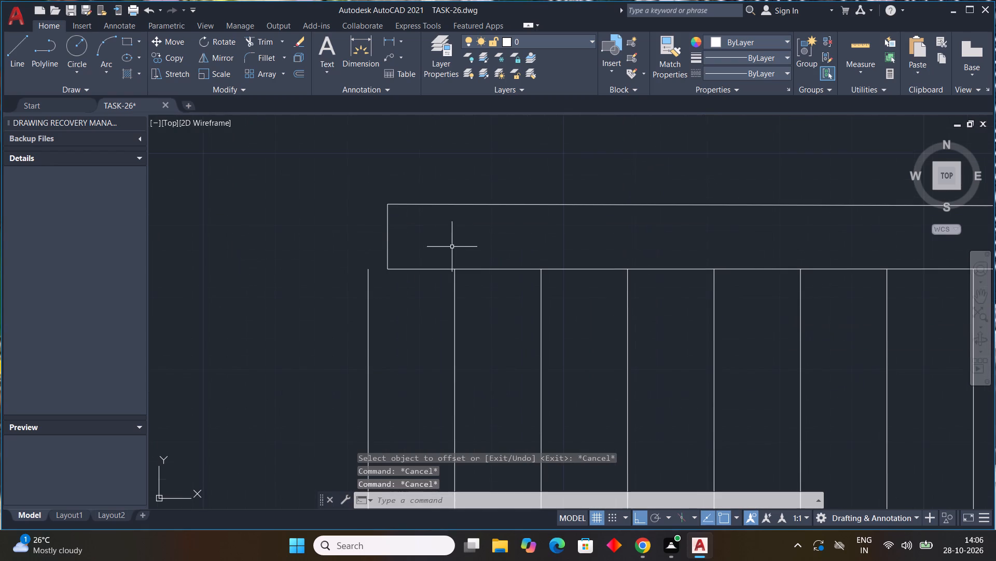
pyautogui.scroll(2, 395, 270)
pyautogui.write('L')
pyautogui.press('space')
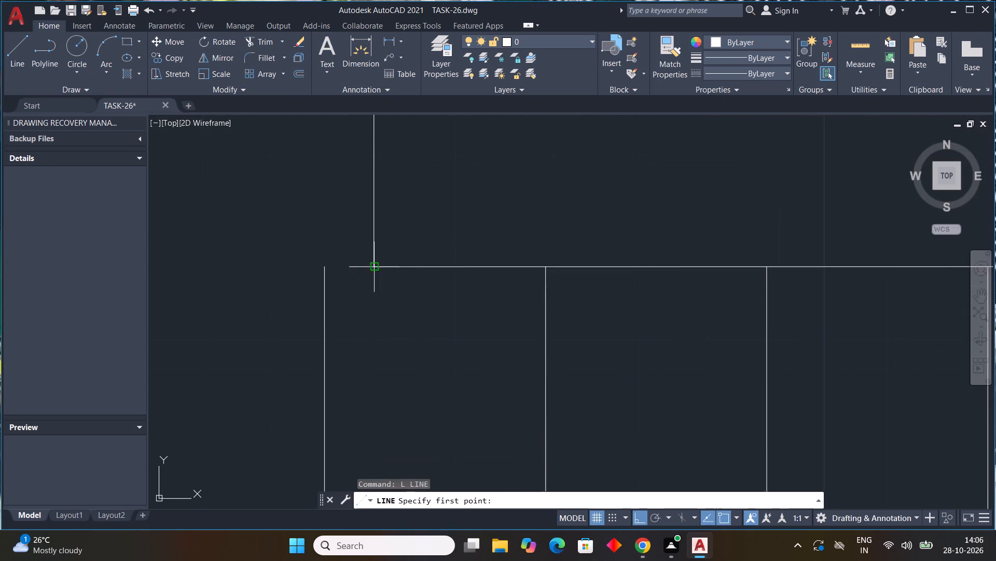
pyautogui.moveTo(379, 267); pyautogui.dragTo(374, 266)
pyautogui.click(325, 267)
pyautogui.scroll(-1, 323, 230)
pyautogui.moveTo(323, 229); pyautogui.dragTo(323, 235, button='middle')
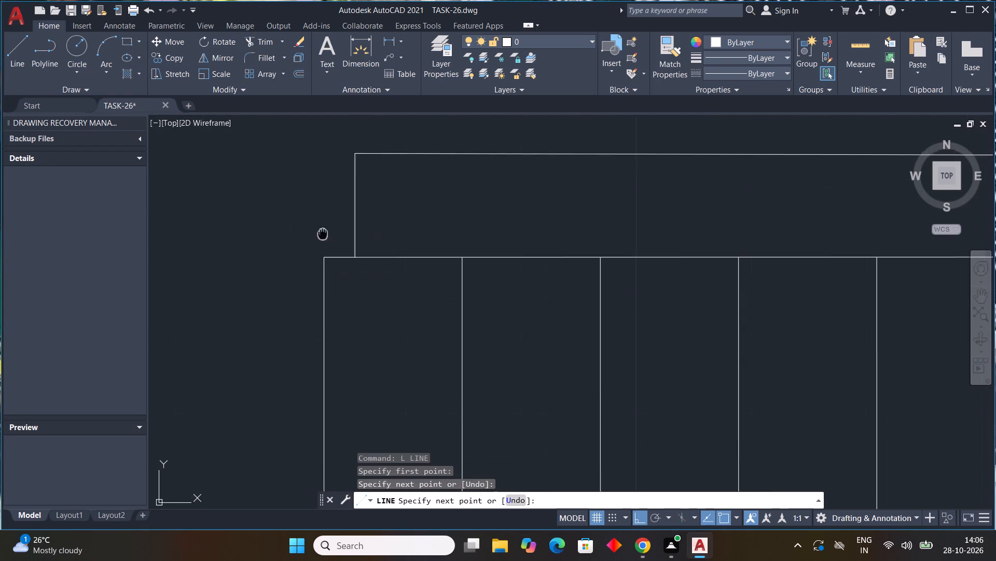
pyautogui.moveTo(323, 235); pyautogui.dragTo(340, 296, button='middle')
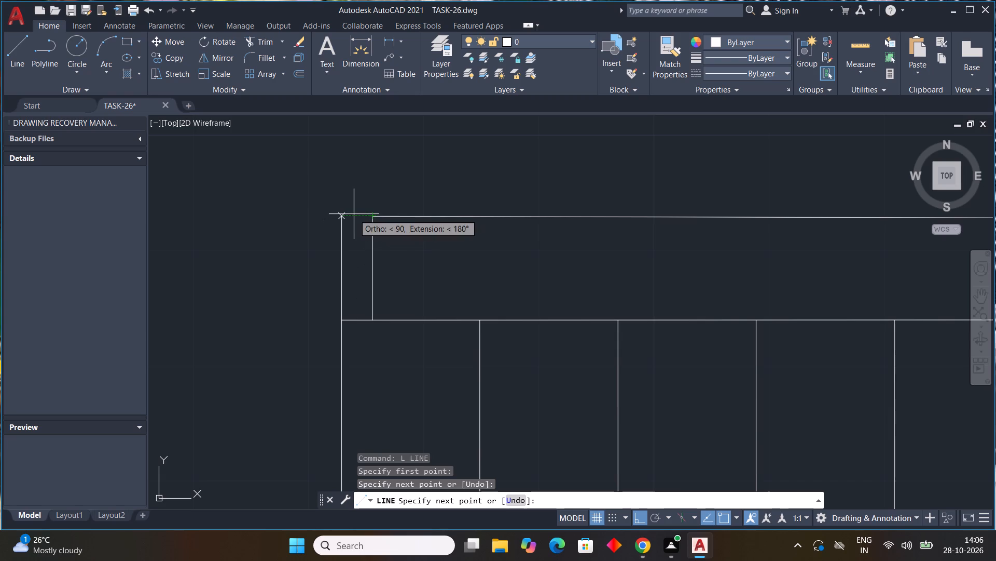
pyautogui.click(342, 215)
pyautogui.click(369, 217)
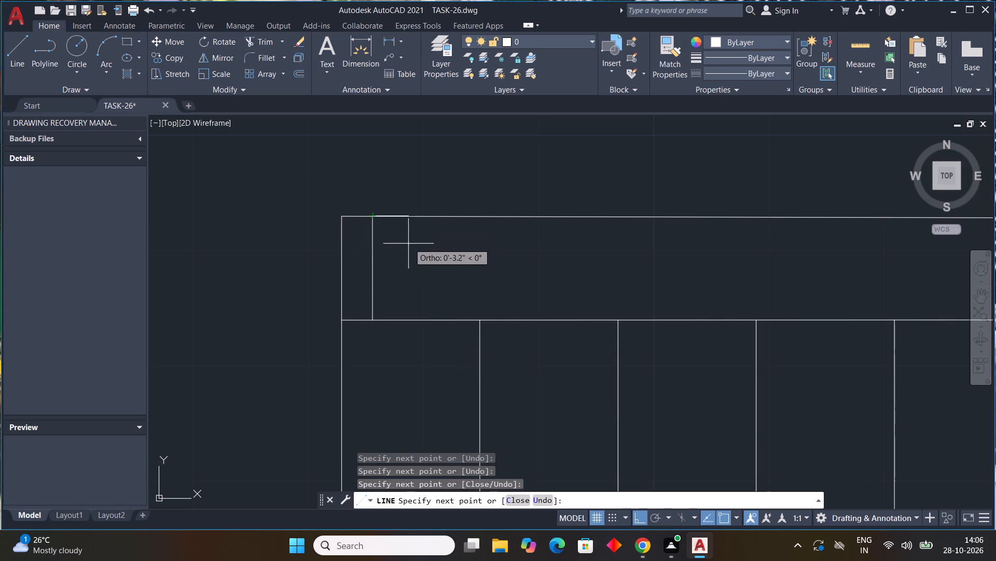
pyautogui.click(373, 265)
pyautogui.press('Escape')
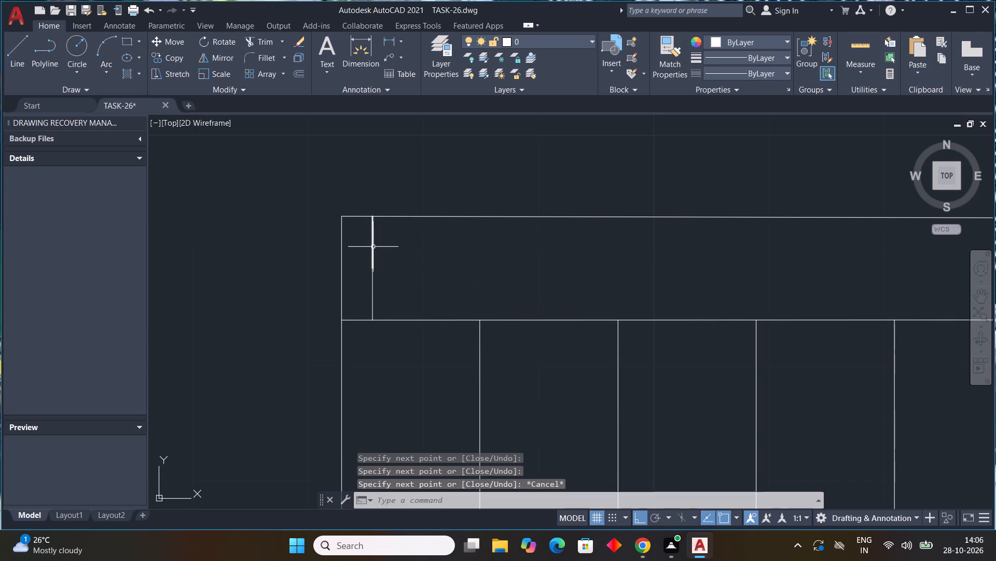
# Erase the stub wall's old end line and the extra line overlapping it.
pyautogui.click(375, 258)
pyautogui.click(364, 282)
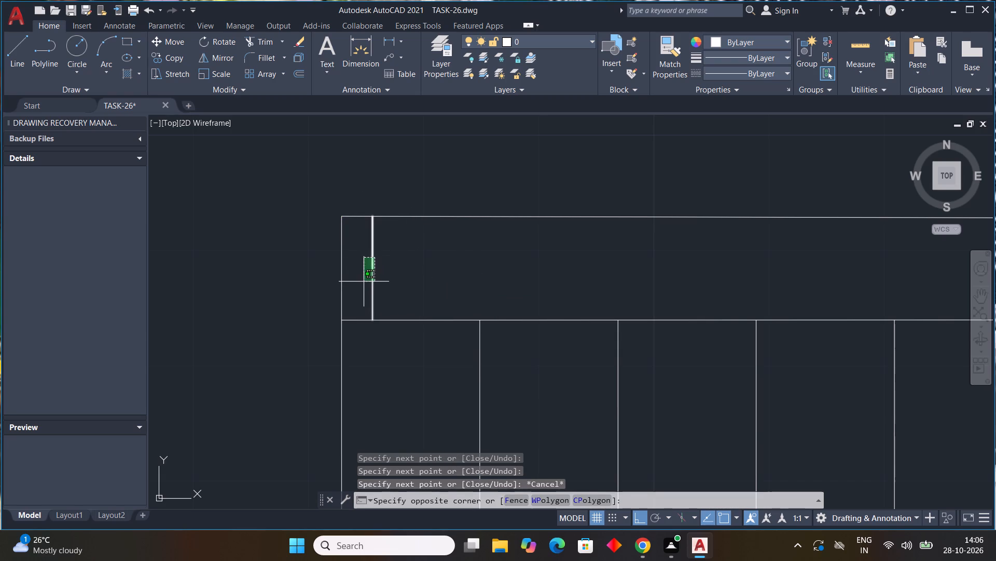
pyautogui.press('Delete')
pyautogui.scroll(-4, 407, 257)
pyautogui.scroll(-1, 558, 340)
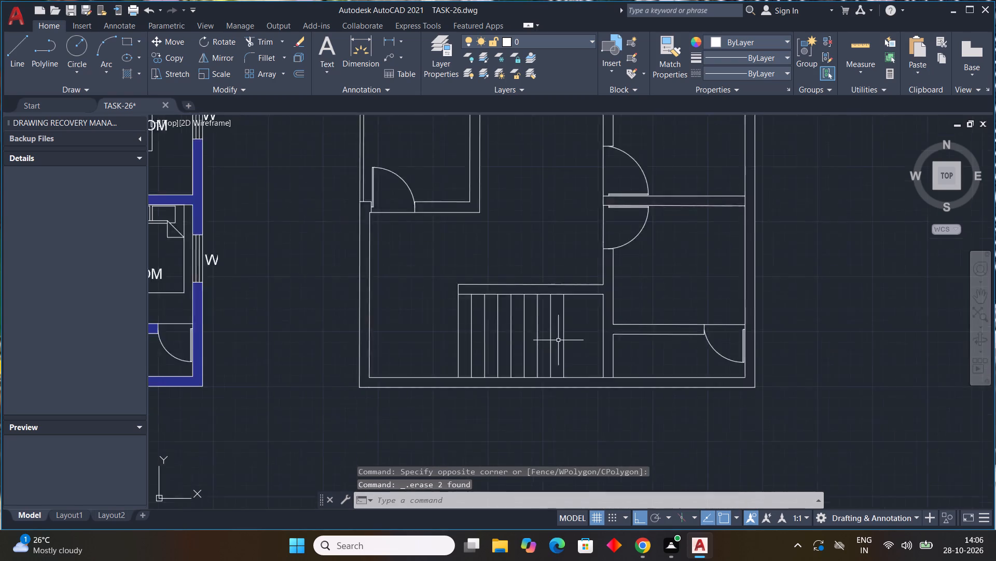
pyautogui.scroll(-1, 558, 340)
pyautogui.moveTo(585, 347); pyautogui.dragTo(516, 298, button='middle')
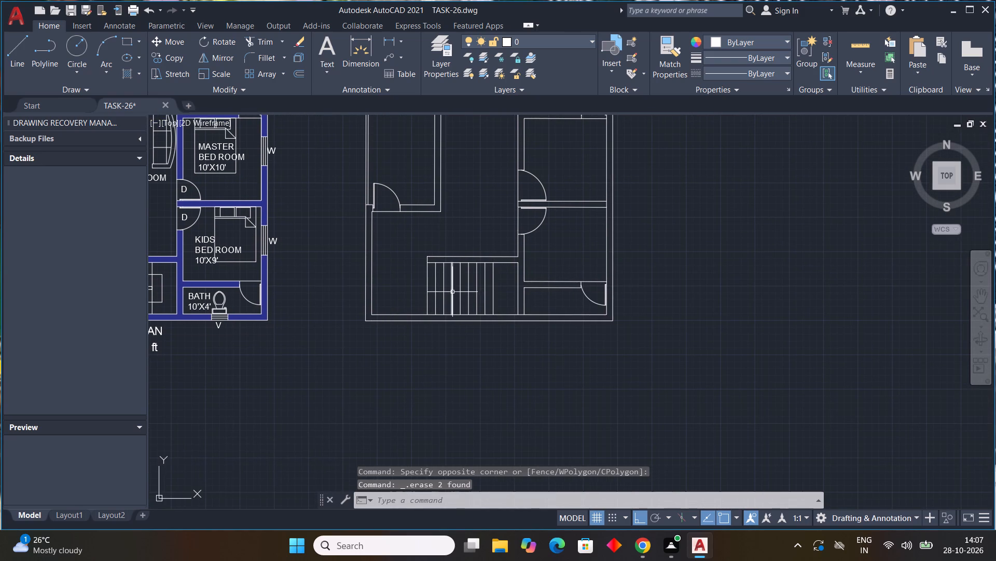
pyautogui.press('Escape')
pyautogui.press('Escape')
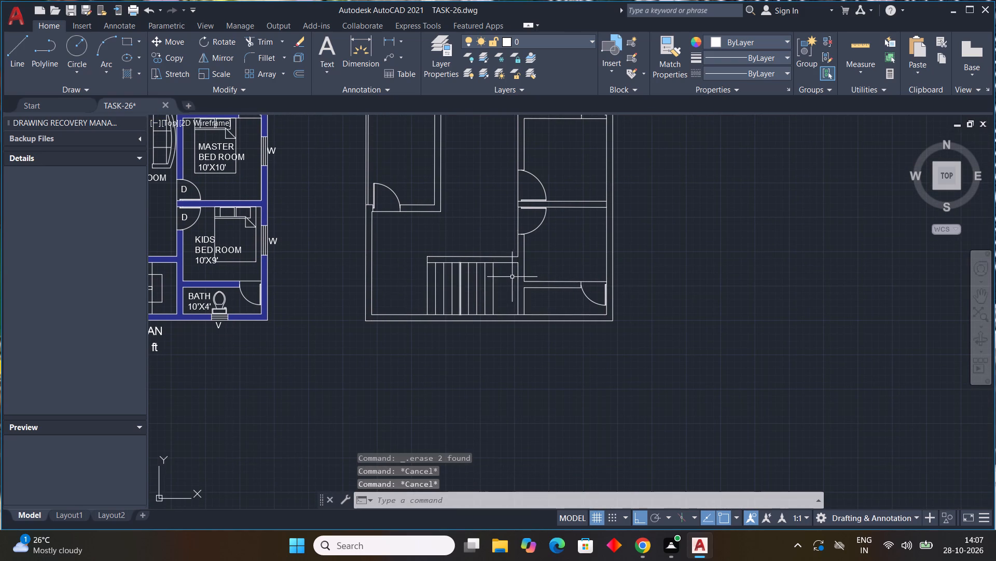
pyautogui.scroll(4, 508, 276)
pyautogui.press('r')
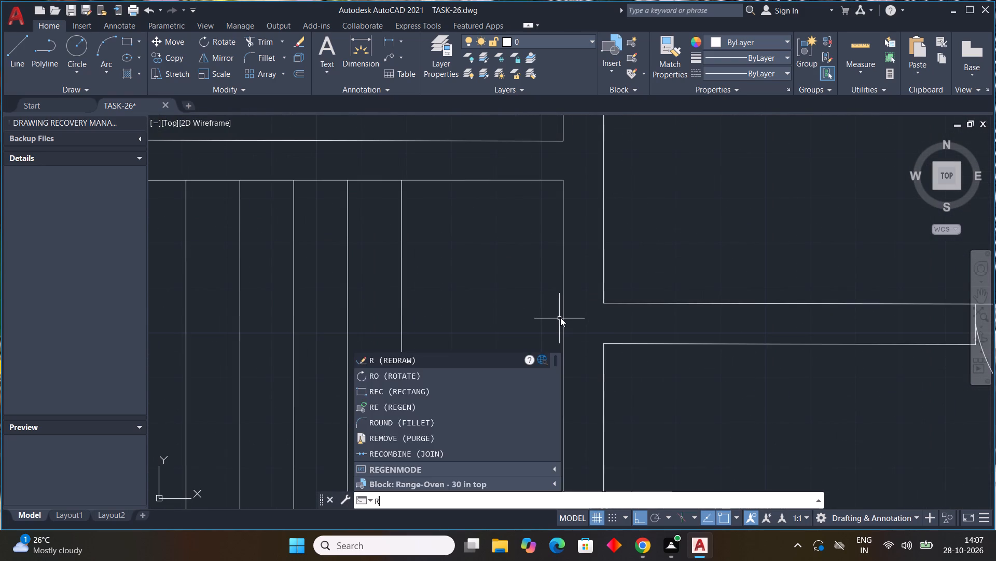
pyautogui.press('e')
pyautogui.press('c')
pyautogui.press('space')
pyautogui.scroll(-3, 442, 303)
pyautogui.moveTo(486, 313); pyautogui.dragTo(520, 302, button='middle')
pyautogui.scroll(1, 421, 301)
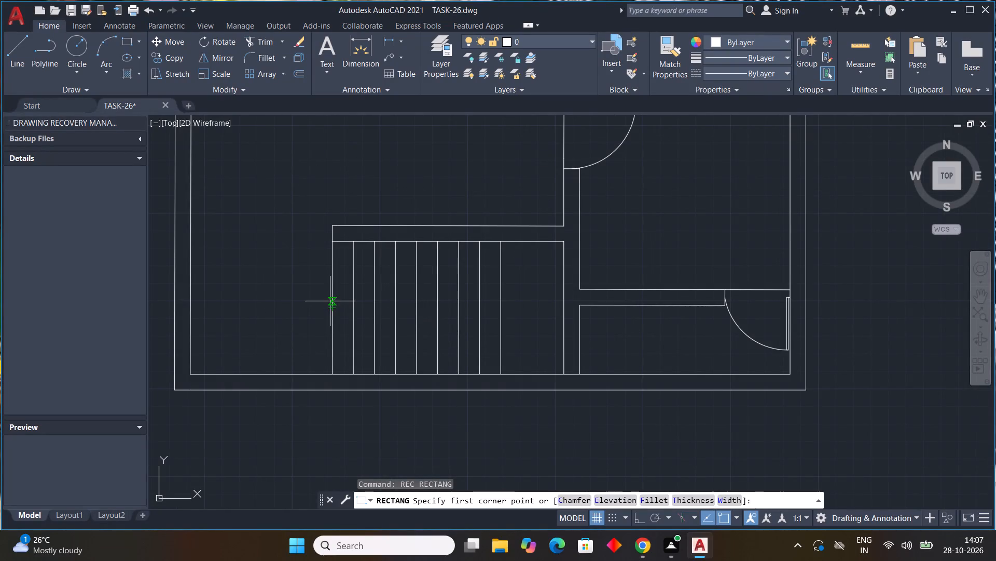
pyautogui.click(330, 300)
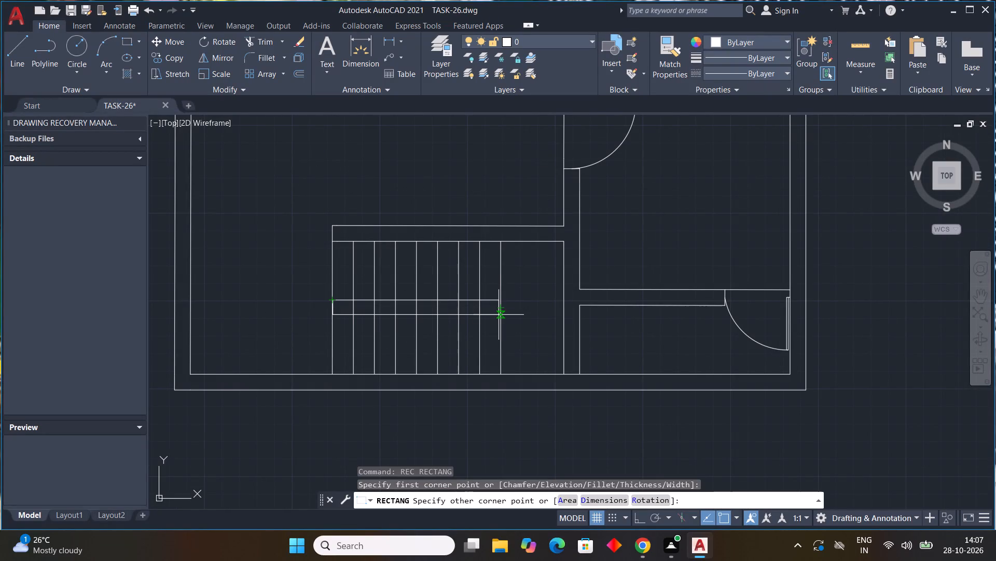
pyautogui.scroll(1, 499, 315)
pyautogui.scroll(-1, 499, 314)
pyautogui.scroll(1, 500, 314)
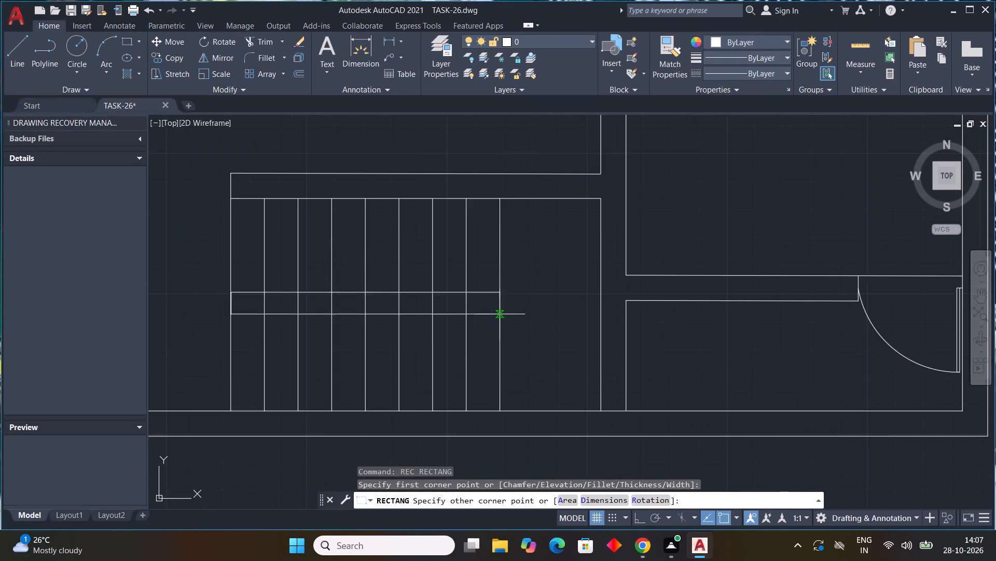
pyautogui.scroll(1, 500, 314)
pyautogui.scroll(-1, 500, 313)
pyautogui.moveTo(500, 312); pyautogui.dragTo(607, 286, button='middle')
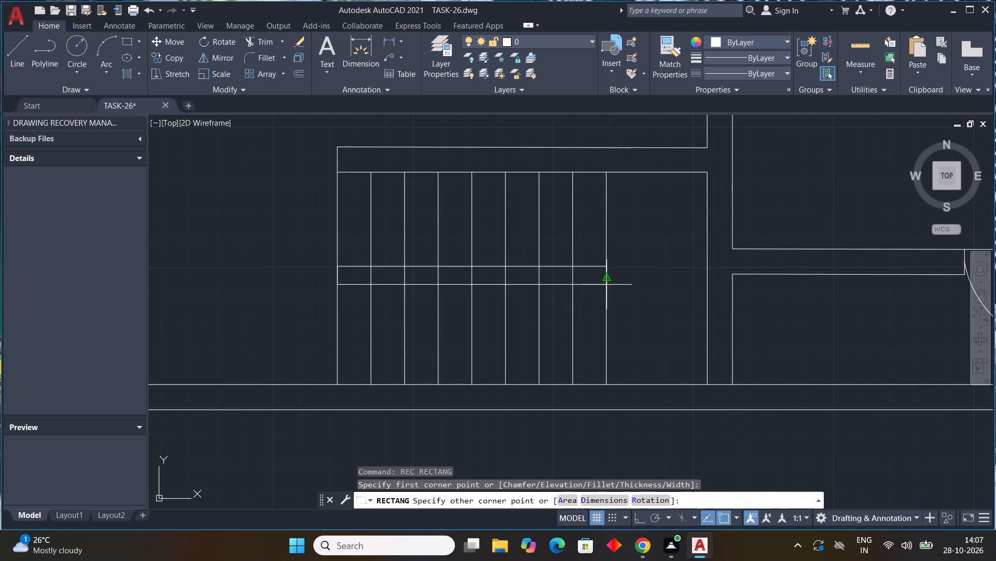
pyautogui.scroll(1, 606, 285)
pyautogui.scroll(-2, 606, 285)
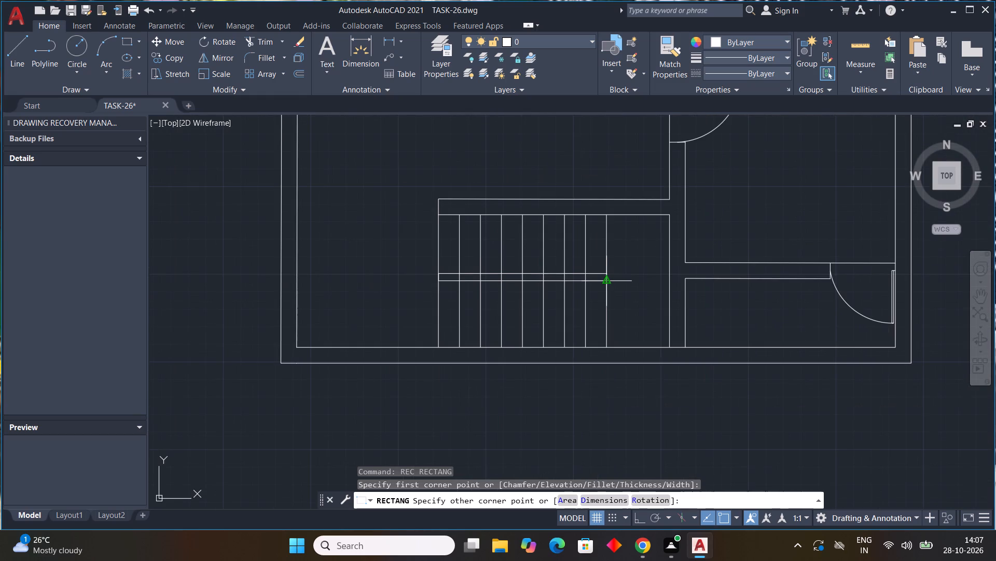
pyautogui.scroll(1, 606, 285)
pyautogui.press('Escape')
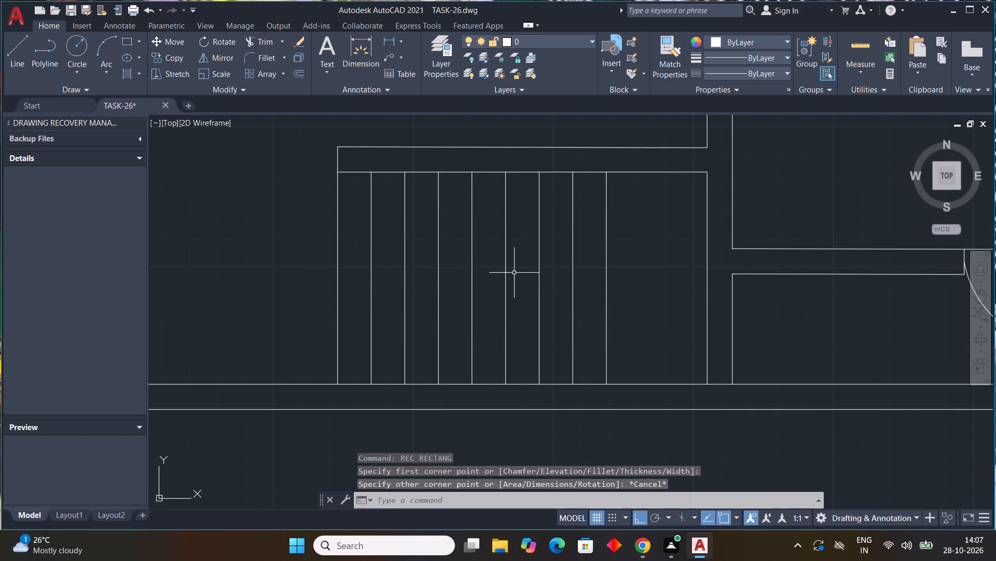
# Draw a narrow rectangle across the middle of the stairs, from the westernmost stair line to the easternmost one.
pyautogui.write('REC')
pyautogui.press('space')
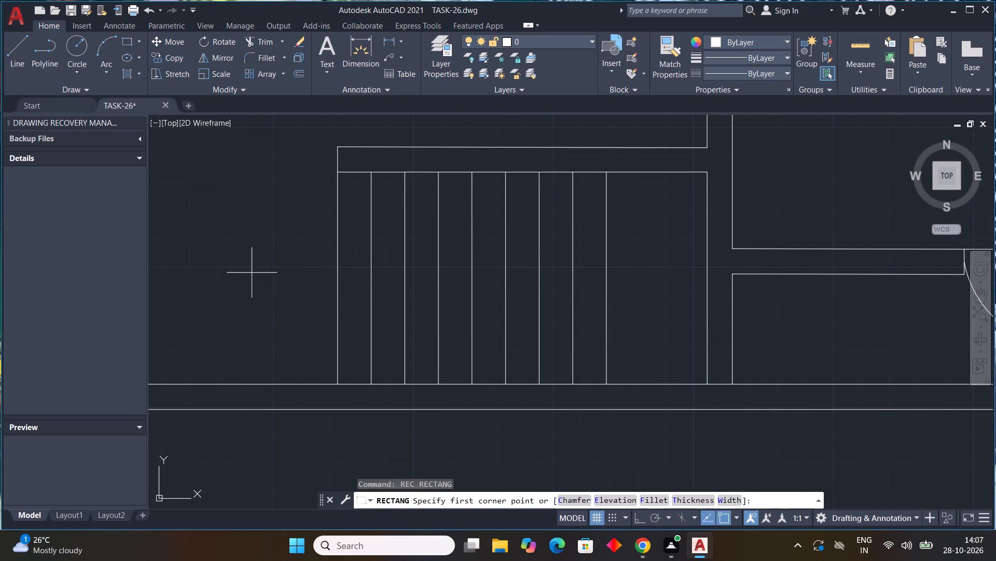
pyautogui.click(338, 270)
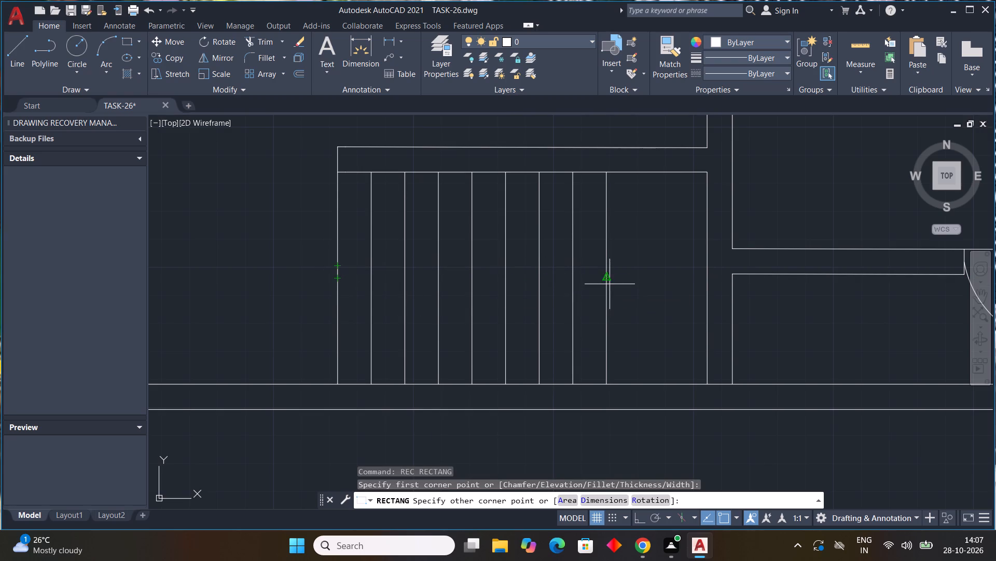
pyautogui.scroll(2, 602, 286)
pyautogui.scroll(-1, 612, 284)
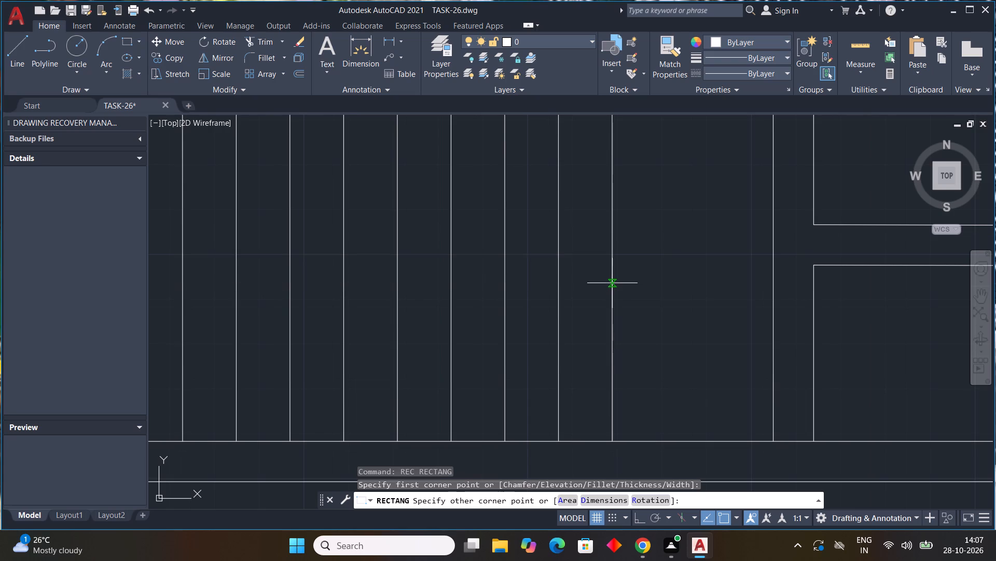
pyautogui.moveTo(612, 283); pyautogui.dragTo(668, 290, button='middle')
pyautogui.moveTo(666, 286); pyautogui.dragTo(709, 277, button='middle')
pyautogui.moveTo(710, 277); pyautogui.dragTo(750, 264, button='middle')
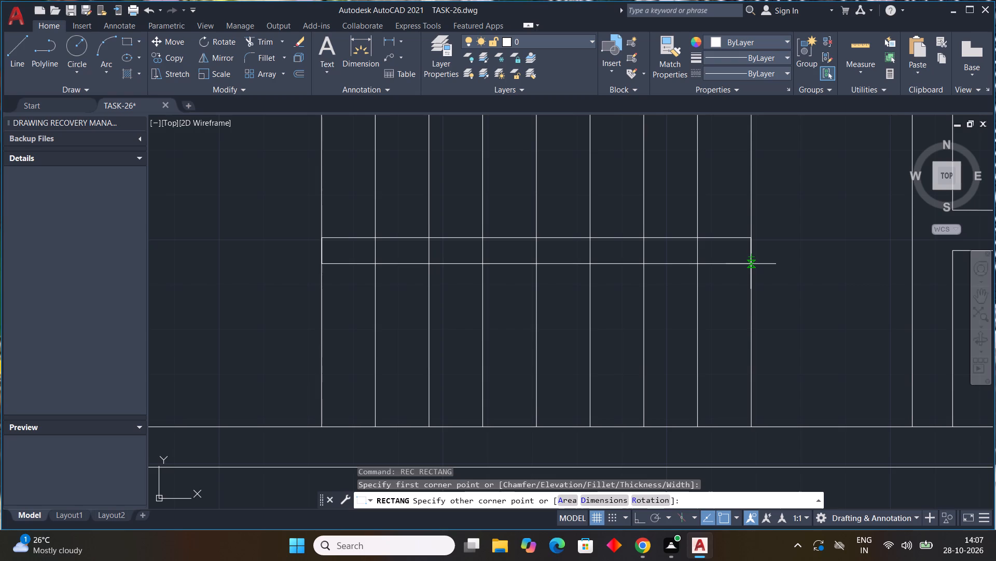
pyautogui.click(751, 264)
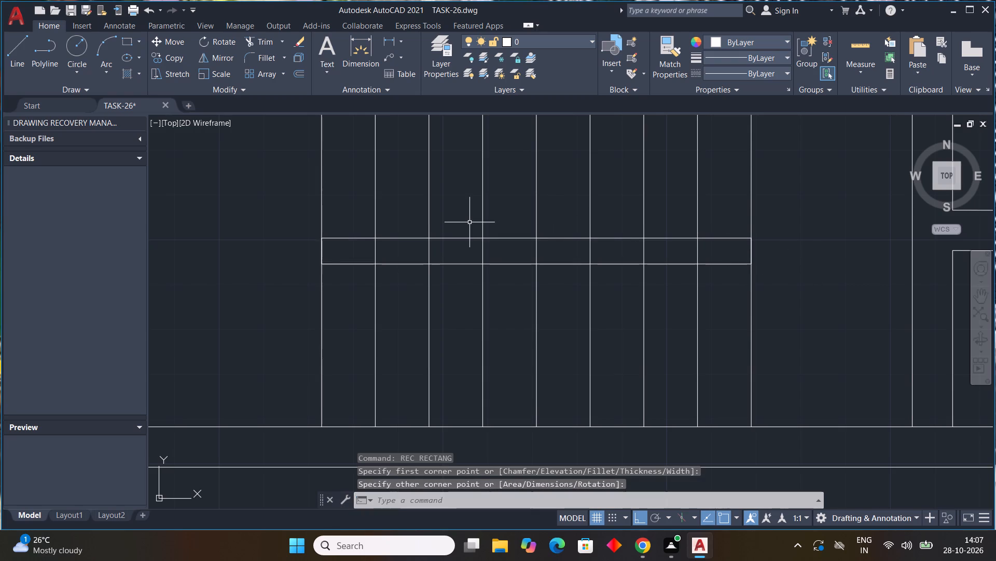
# Trim away the portions of the tread lines that lie inside the narrow central rectangle.
pyautogui.write('TR')
pyautogui.press('space')
pyautogui.moveTo(369, 252); pyautogui.dragTo(499, 252)
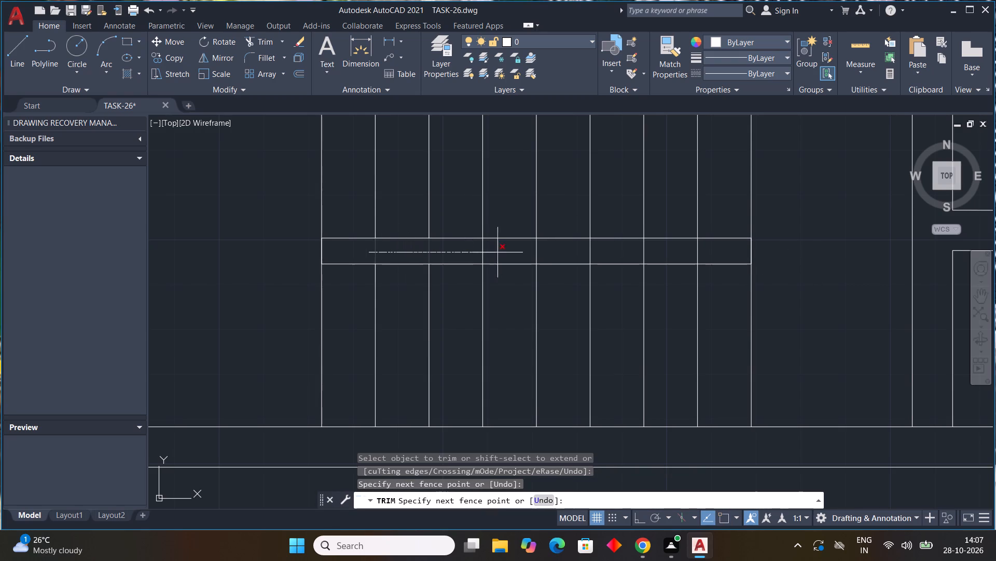
pyautogui.moveTo(499, 252); pyautogui.dragTo(706, 254)
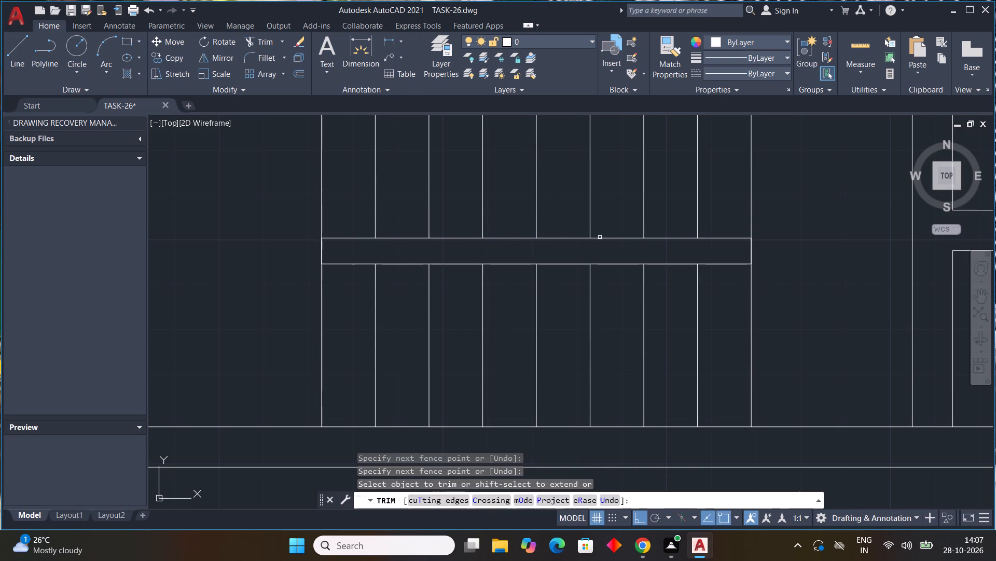
pyautogui.scroll(-2, 531, 220)
pyautogui.press('Escape')
pyautogui.press('Escape')
pyautogui.press('Escape')
pyautogui.press('Escape')
pyautogui.press('Escape')
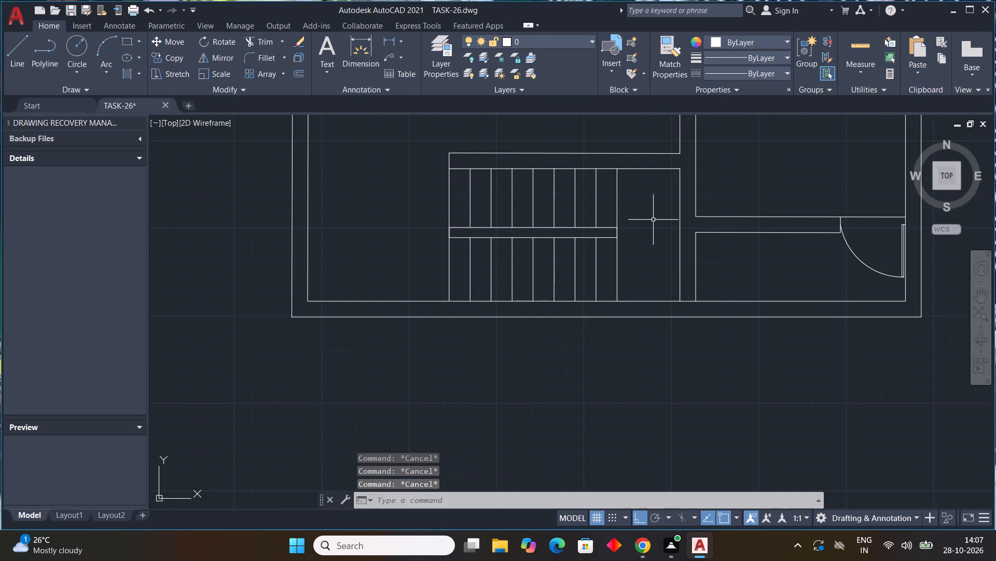
pyautogui.press('Escape')
pyautogui.press('Escape')
# Draw a U-shaped stair direction line from the third northern tread line: about 7'-1" east, 3'-6" south, then west along the southern flight.
pyautogui.write('L')
pyautogui.press('space')
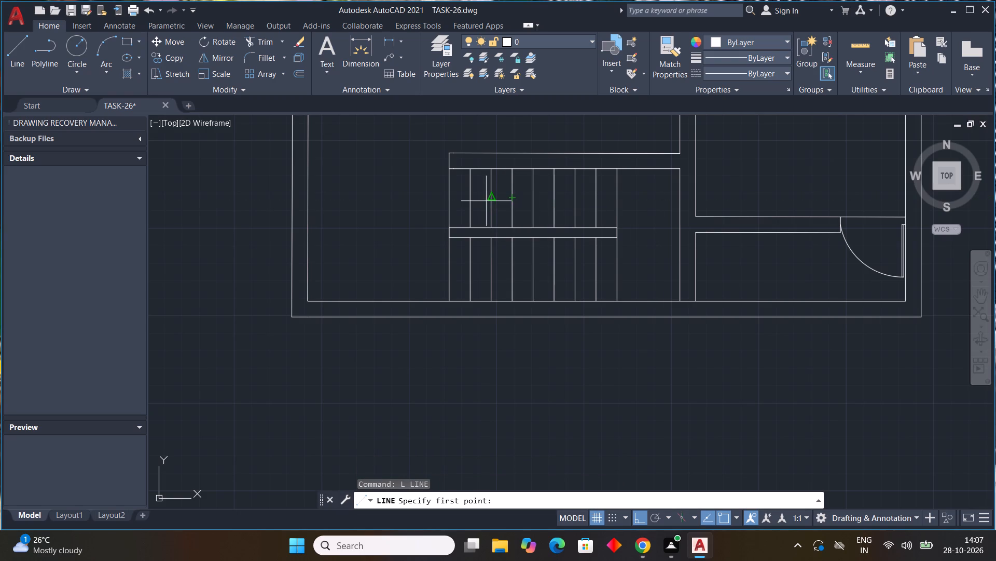
pyautogui.click(491, 201)
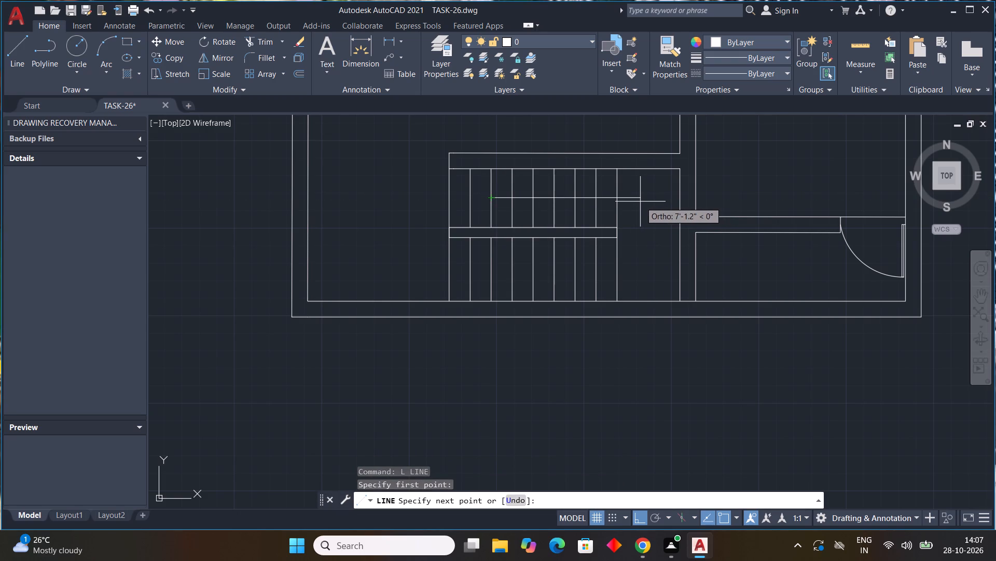
pyautogui.click(639, 202)
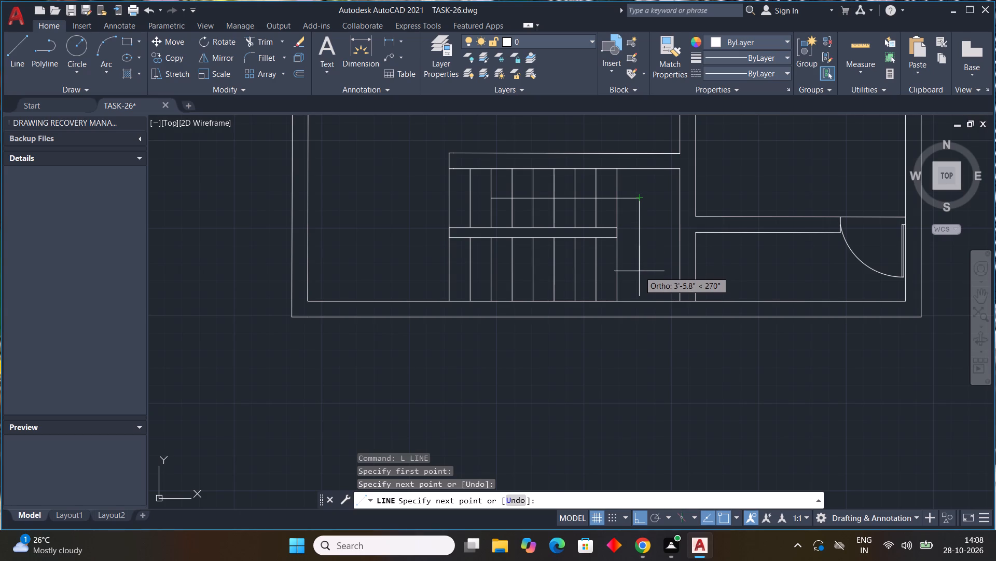
pyautogui.click(639, 271)
pyautogui.scroll(1, 515, 269)
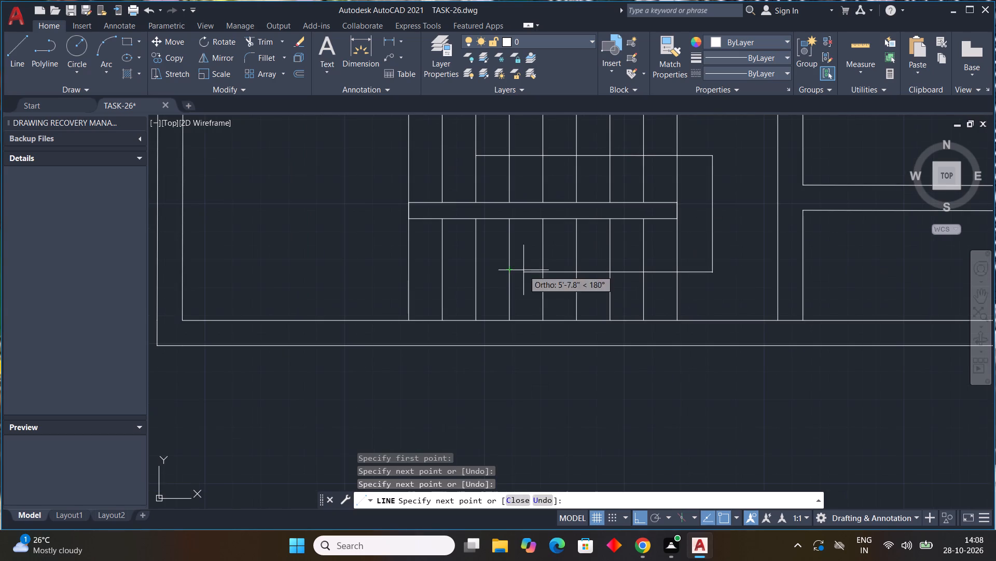
pyautogui.scroll(2, 540, 274)
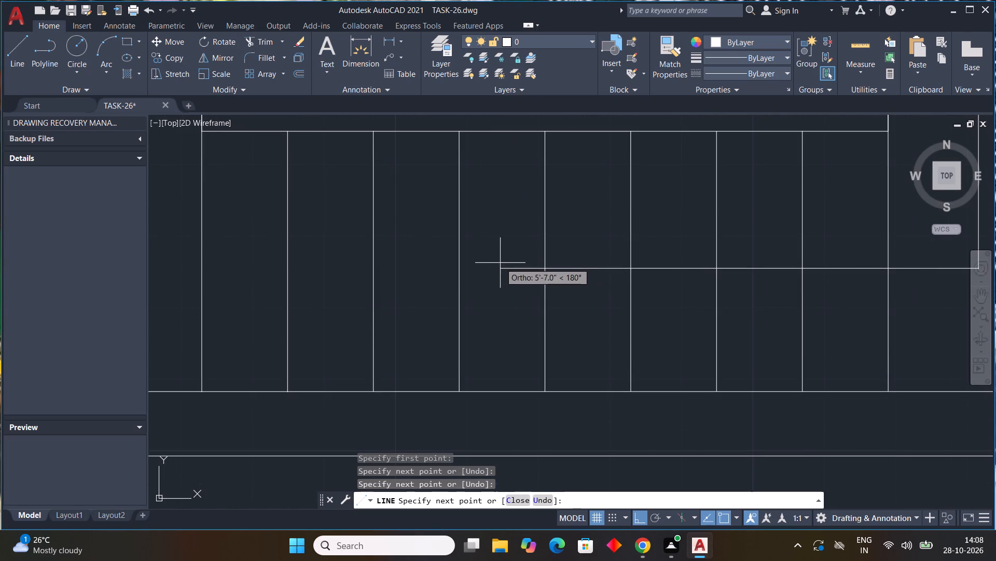
pyautogui.click(490, 265)
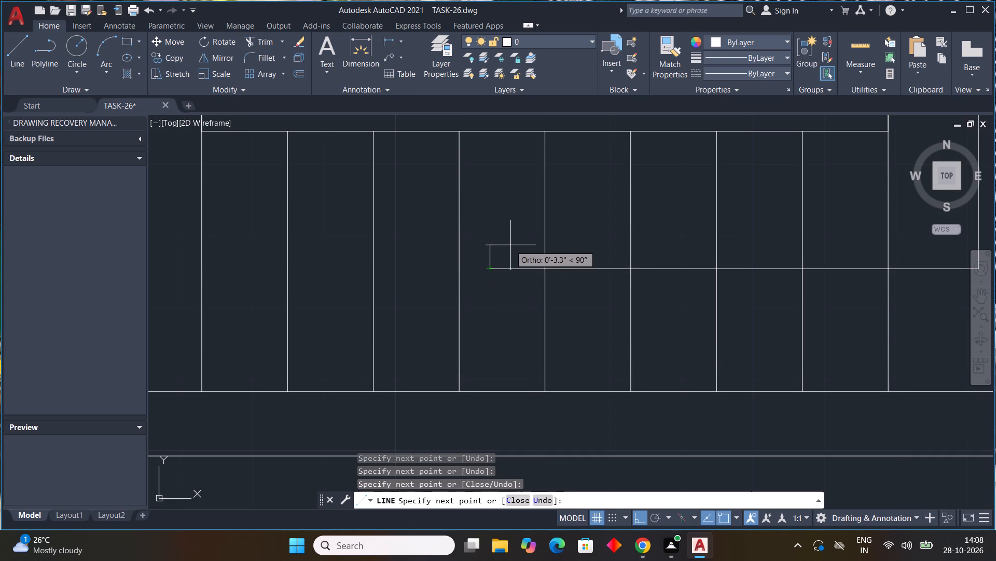
# With ortho off, draw a small triangular arrowhead pointing west at the end of the direction line in the southern flight.
pyautogui.press('F8')
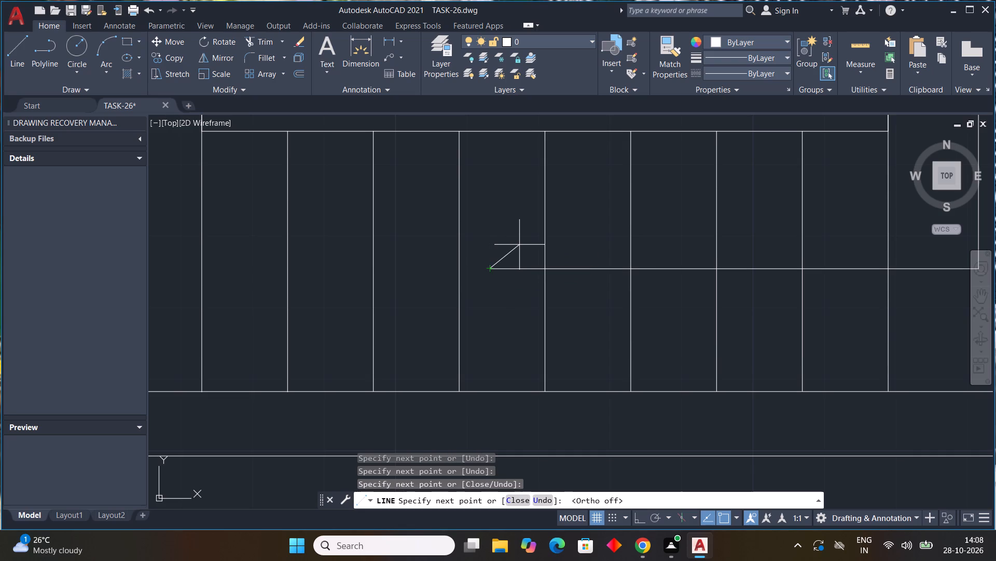
pyautogui.click(519, 245)
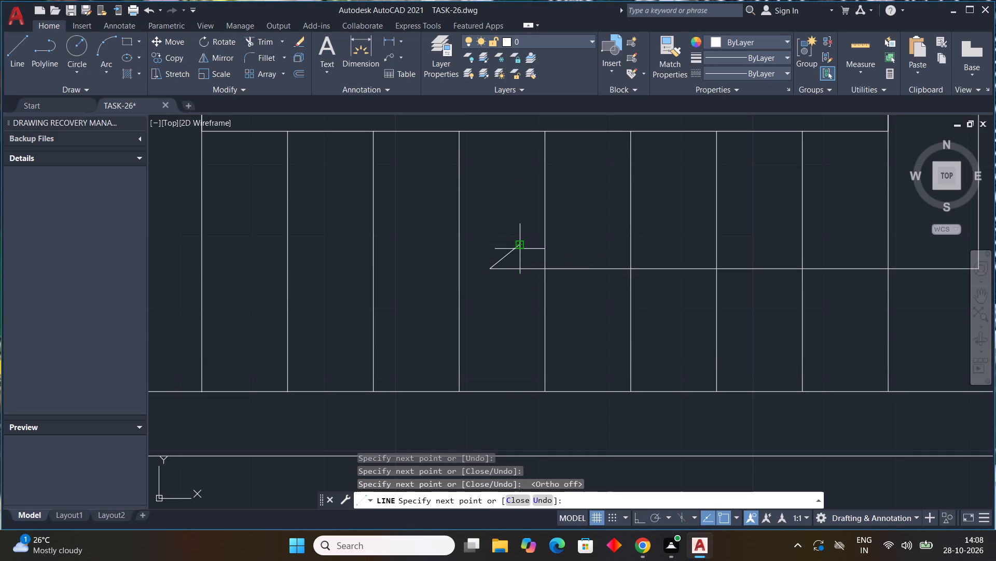
pyautogui.click(519, 289)
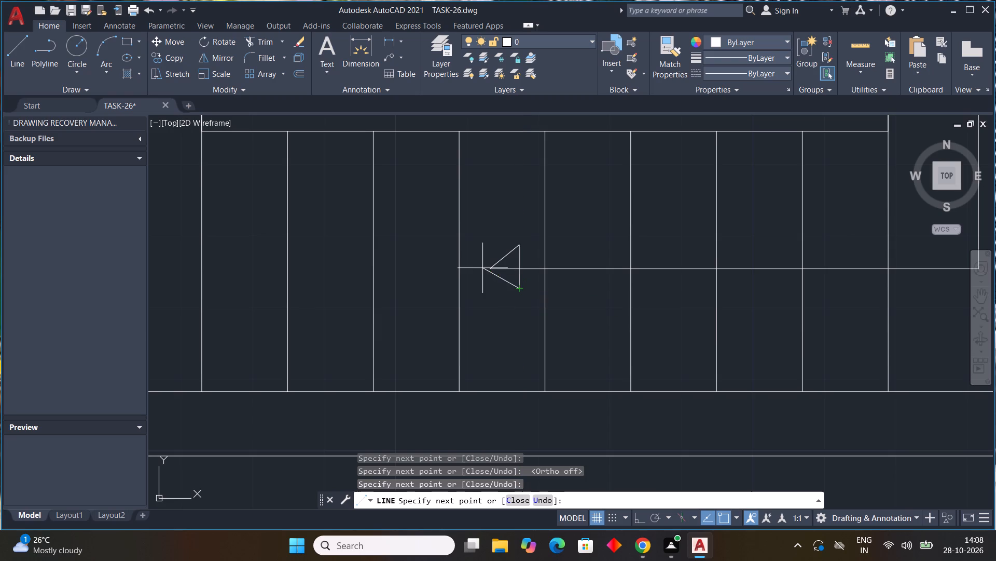
pyautogui.click(493, 270)
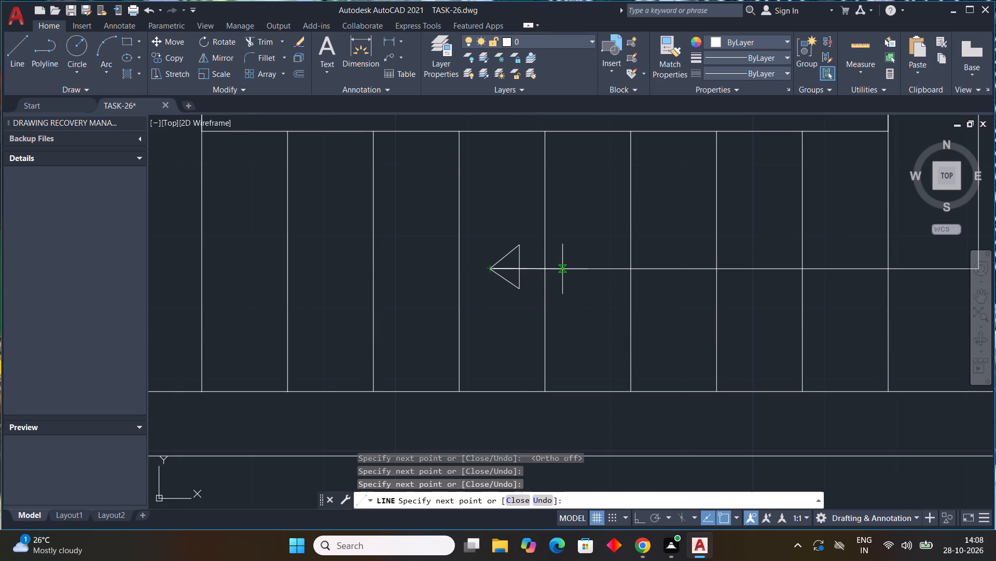
pyautogui.press('Escape')
# Trim the piece of the direction line that runs inside the triangular arrowhead.
pyautogui.write('TR')
pyautogui.press('space')
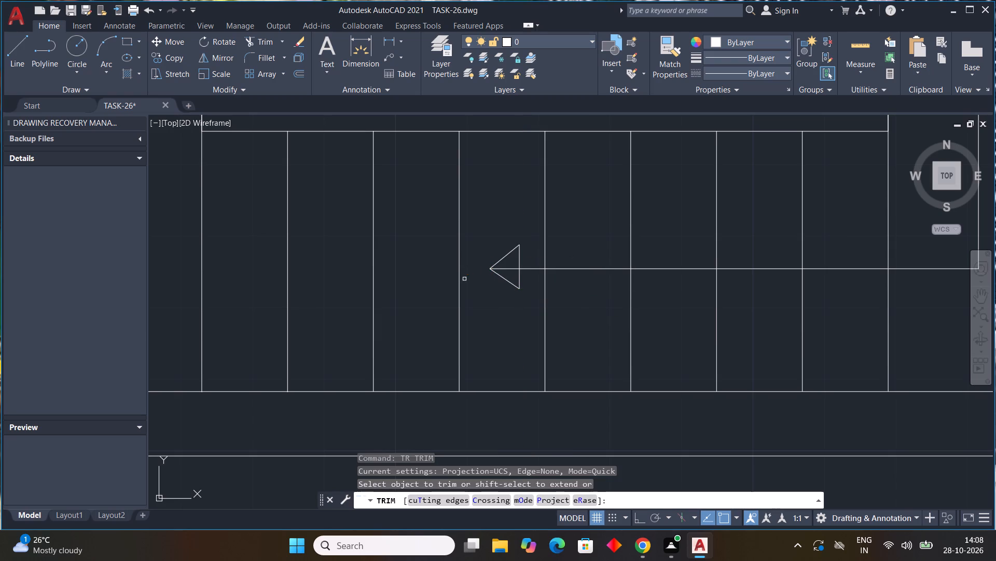
pyautogui.click(508, 269)
pyautogui.scroll(-4, 483, 288)
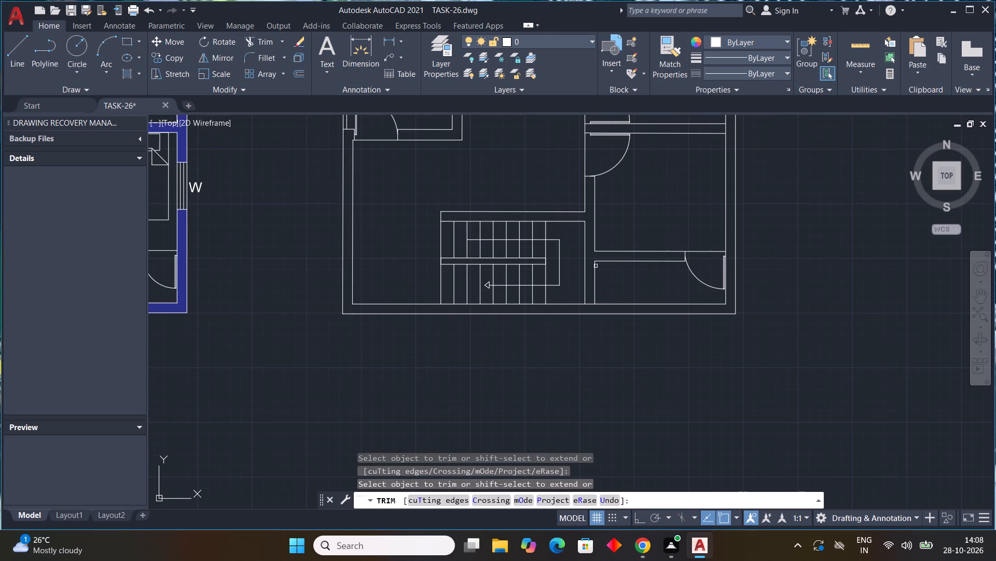
pyautogui.press('Escape')
pyautogui.press('Escape')
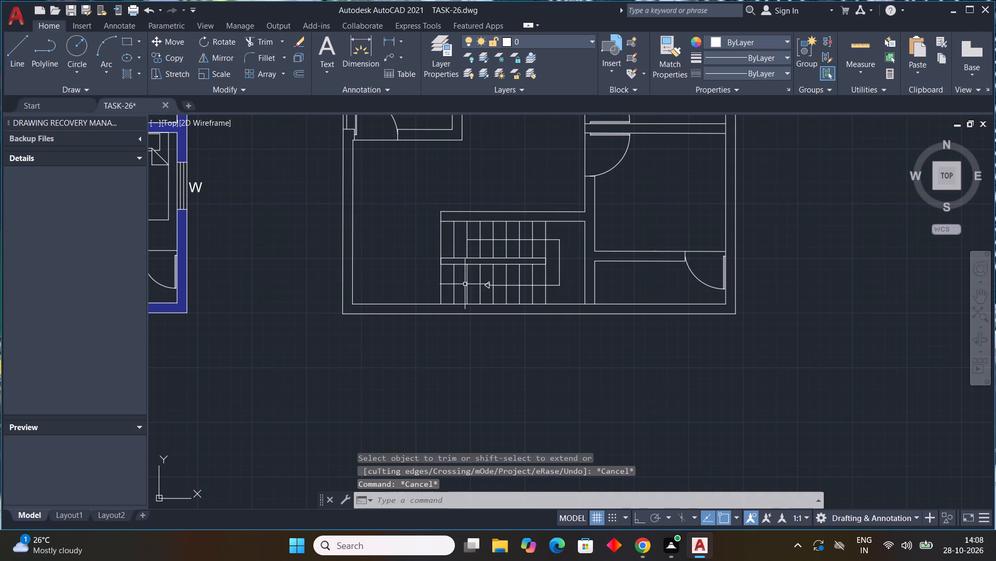
# Trim off the westernmost stair line of the southern flight, between the central rectangle and the south wall.
pyautogui.press('Escape')
pyautogui.press('space')
pyautogui.click(442, 287)
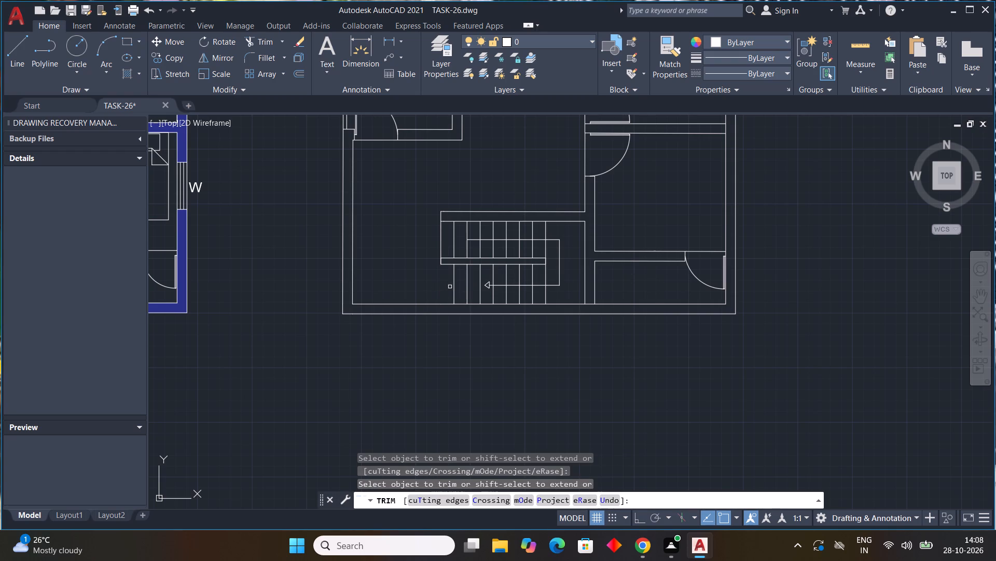
pyautogui.scroll(-2, 558, 228)
pyautogui.press('Escape')
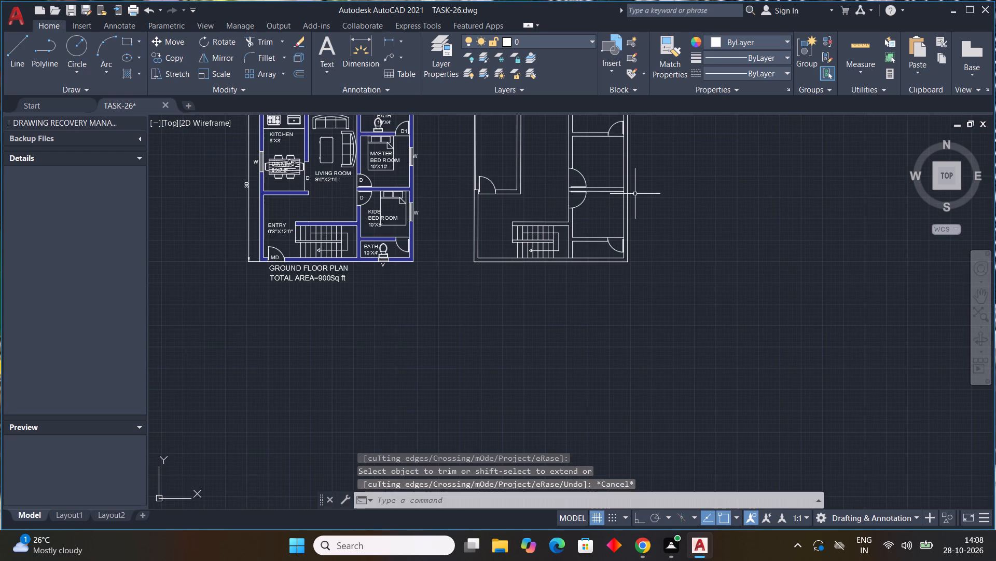
pyautogui.press('Escape')
pyautogui.press('Escape')
pyautogui.press('Escape')
# Add a multiline text label reading BALCONY with 8'4"X15'10" on a second line in the new plan's northwest room.
pyautogui.moveTo(552, 171); pyautogui.dragTo(543, 250, button='middle')
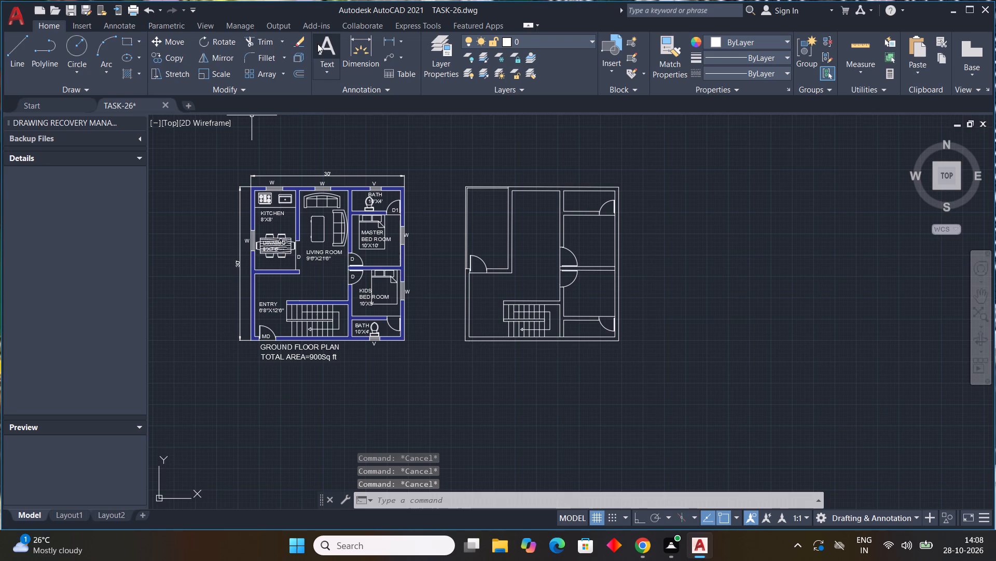
pyautogui.click(326, 44)
pyautogui.scroll(3, 494, 229)
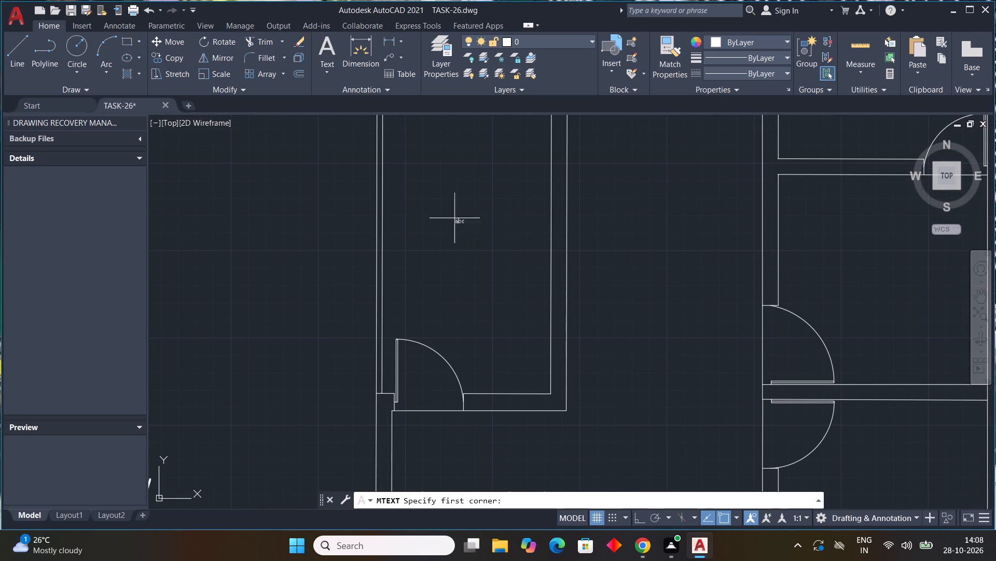
pyautogui.click(395, 187)
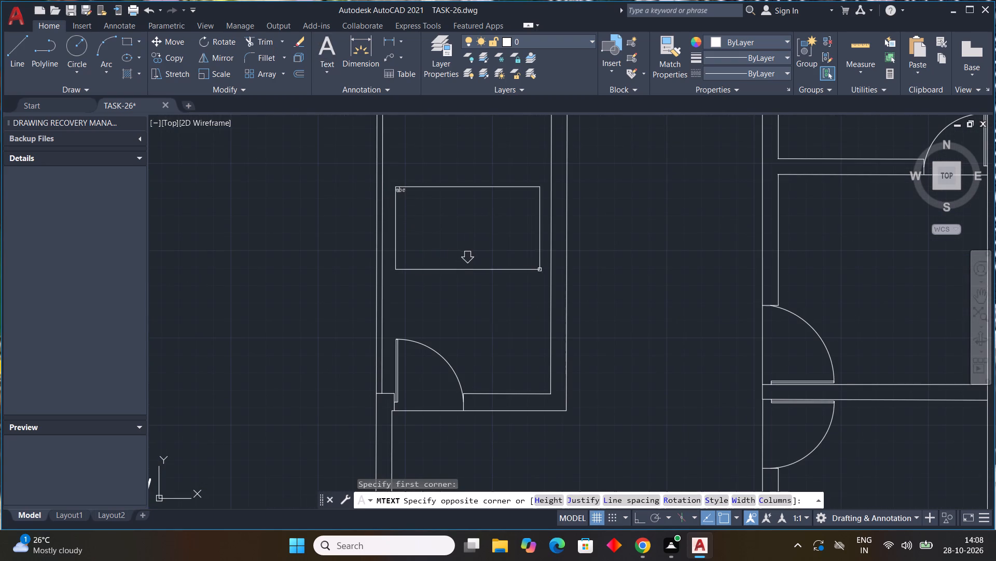
pyautogui.scroll(-2, 474, 323)
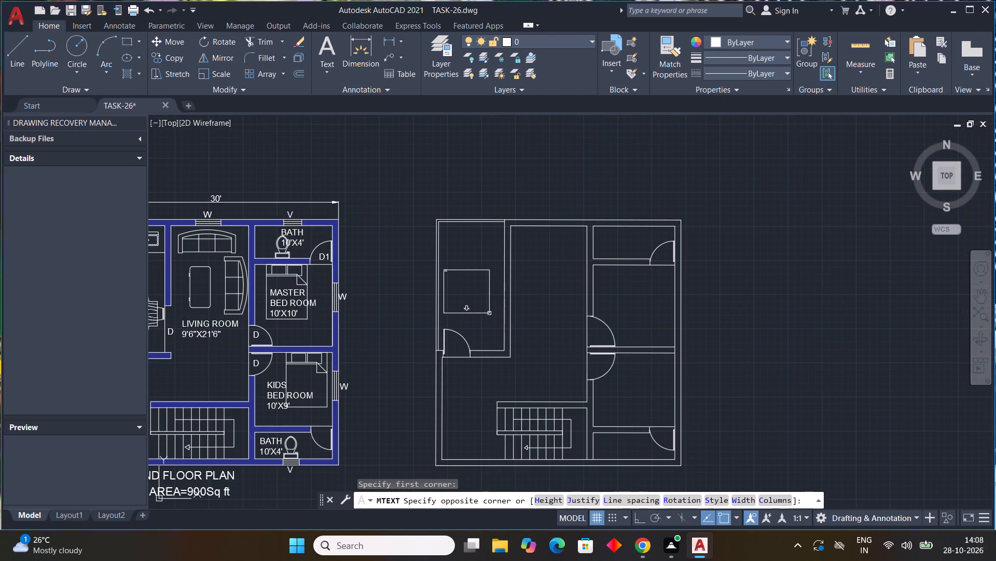
pyautogui.scroll(3, 504, 294)
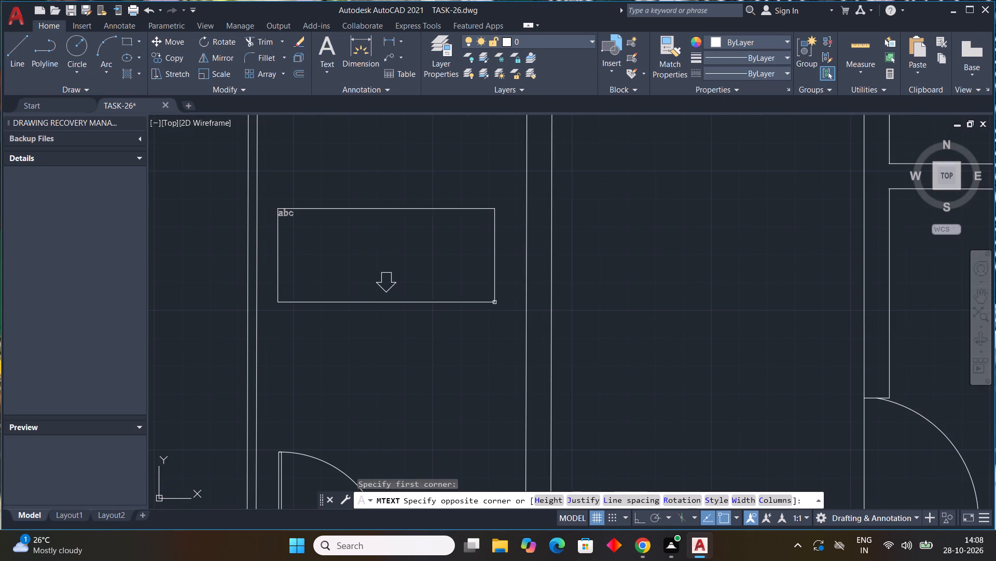
pyautogui.click(495, 306)
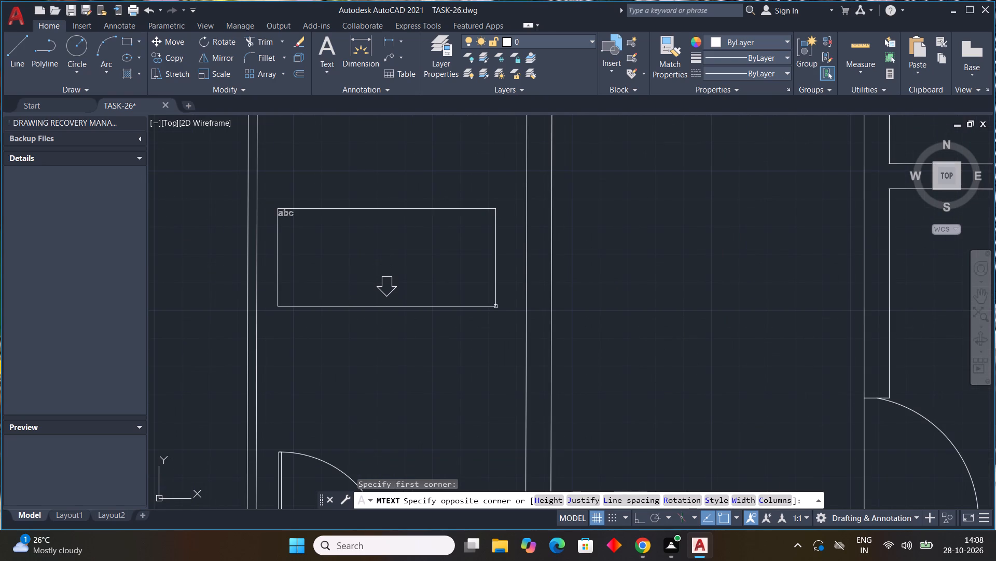
pyautogui.write('BALCON')
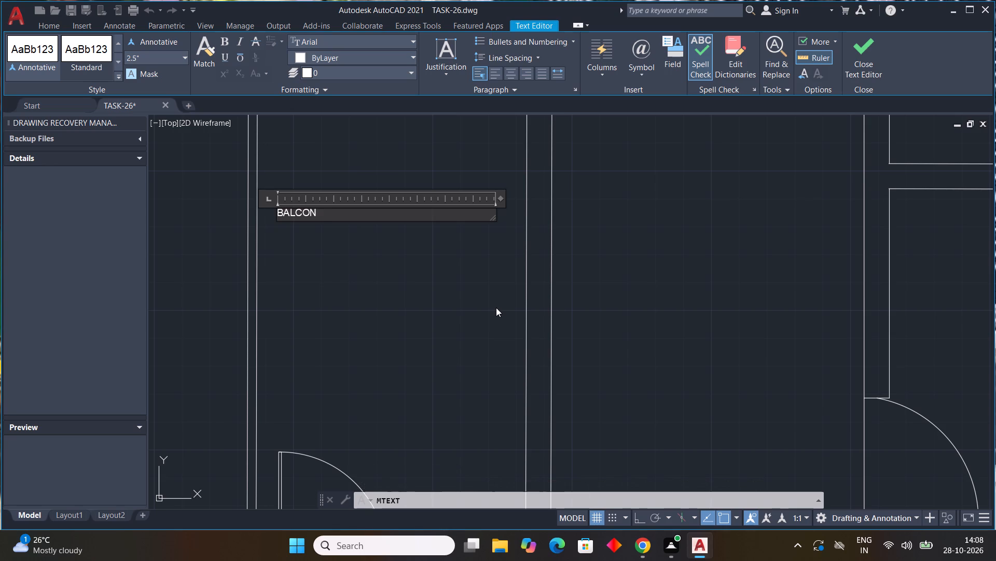
pyautogui.press('y')
pyautogui.press('Return')
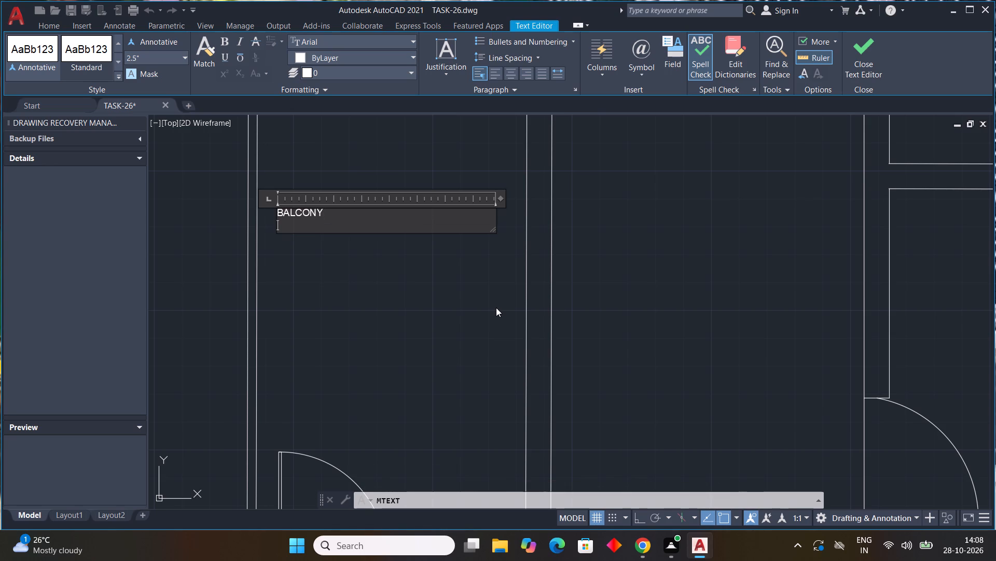
pyautogui.write("8'4")
pyautogui.write('"X')
pyautogui.write("15'")
pyautogui.write('10')
pyautogui.hotkey('shift', '"')
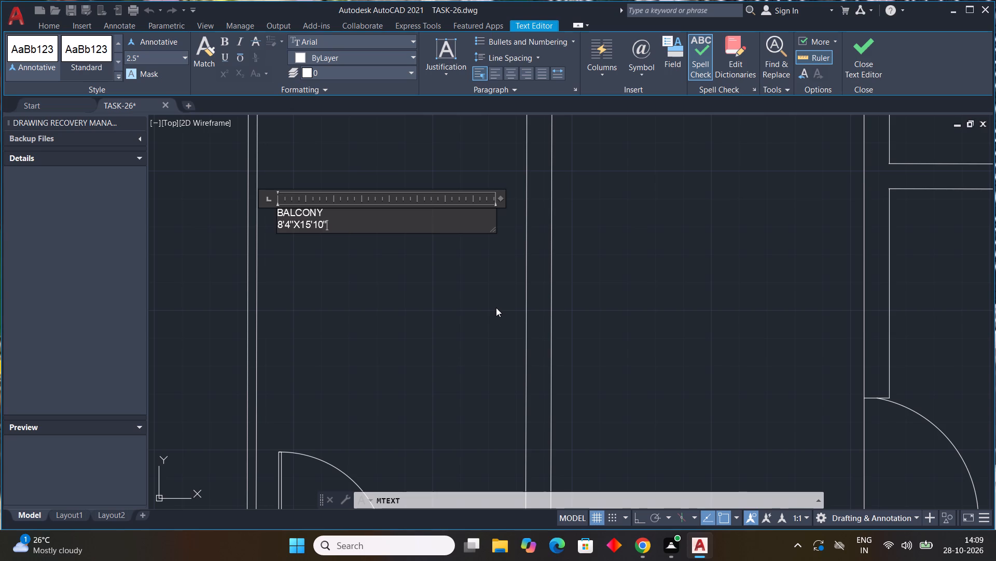
pyautogui.click(446, 294)
# Set the balcony label's text height to 9".
pyautogui.click(307, 228)
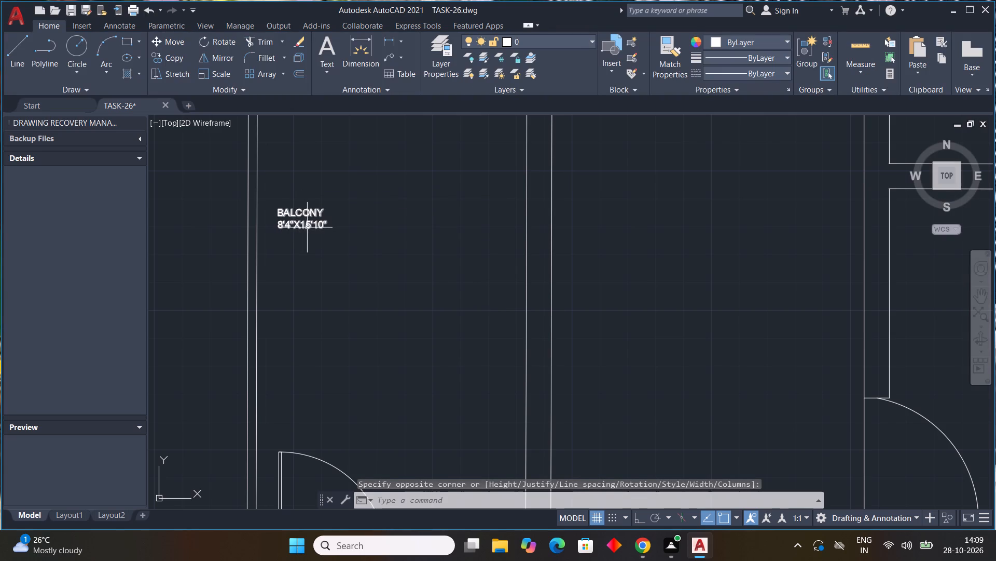
pyautogui.rightClick(353, 254)
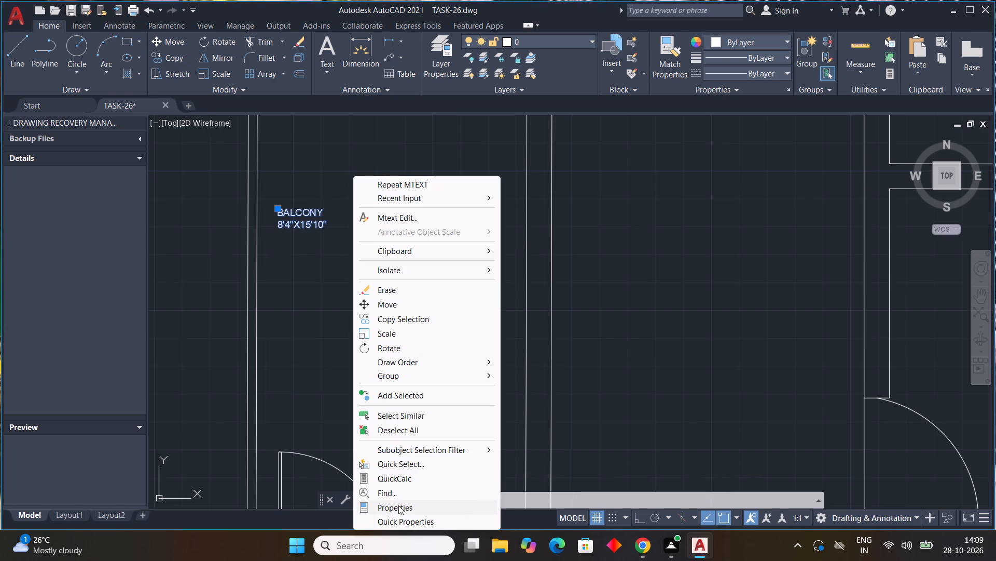
pyautogui.click(398, 505)
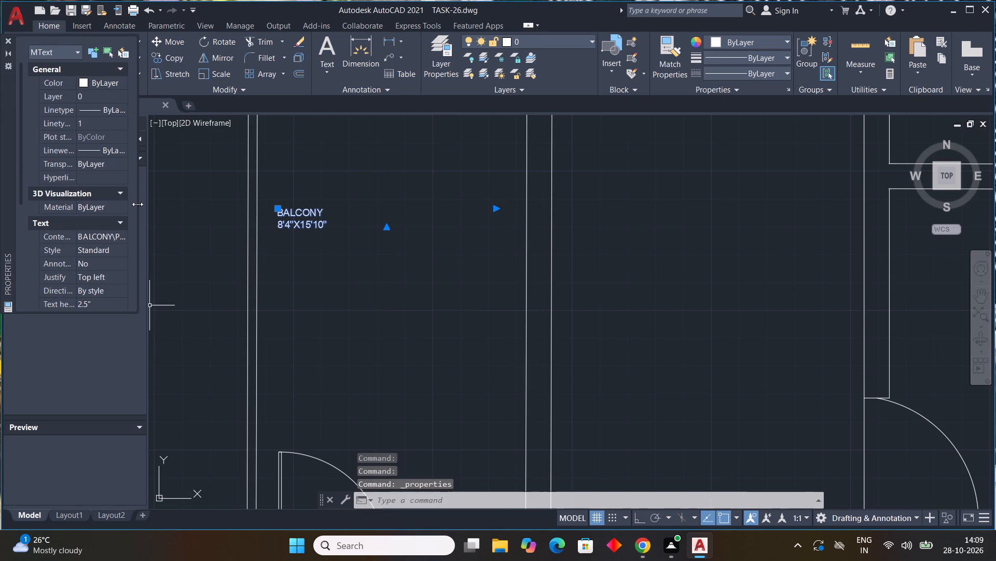
pyautogui.scroll(-4, 78, 165)
pyautogui.click(95, 125)
pyautogui.moveTo(95, 125); pyautogui.dragTo(0, 125)
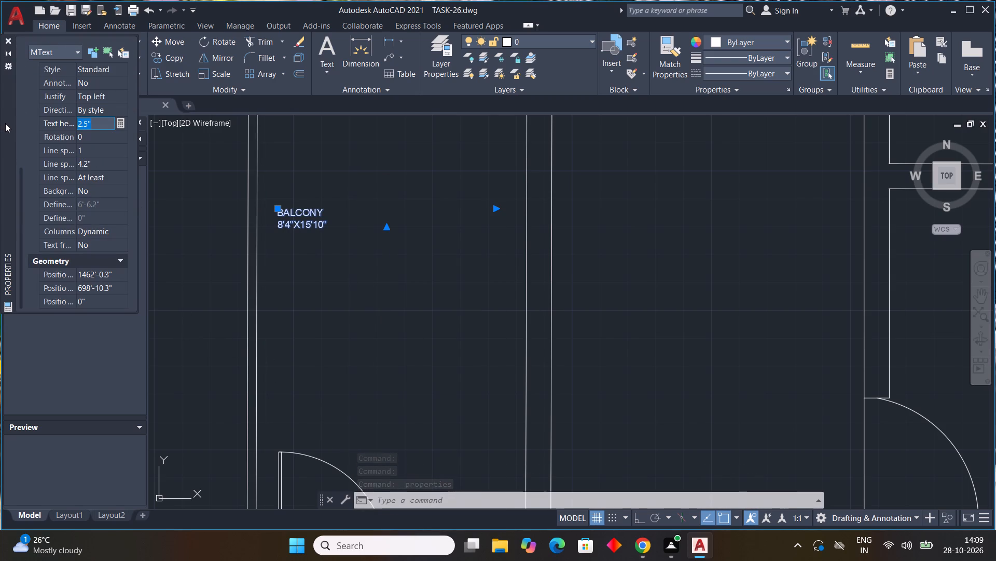
pyautogui.write('9"')
pyautogui.press('Return')
pyautogui.press('Escape')
pyautogui.press('Escape')
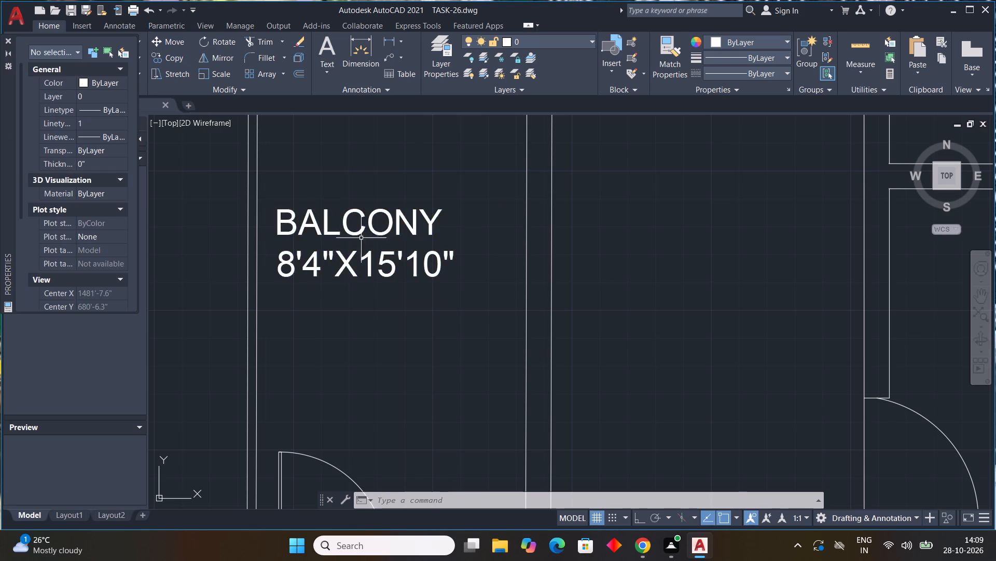
# Copy the balcony label into the northern part of the central room and into the small northeast room.
pyautogui.scroll(-3, 337, 222)
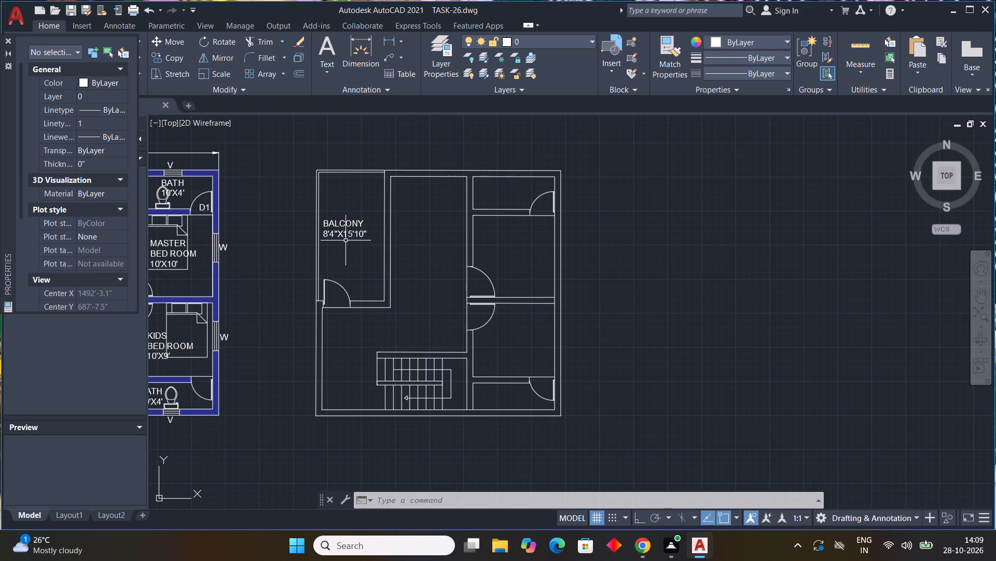
pyautogui.click(343, 235)
pyautogui.press('c')
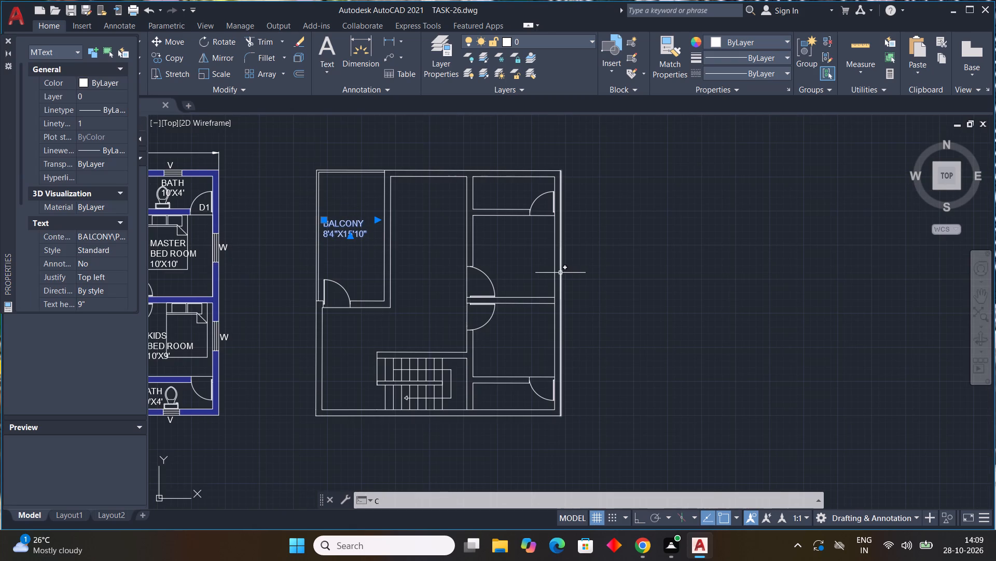
pyautogui.press('o')
pyautogui.press('space')
pyautogui.click(333, 222)
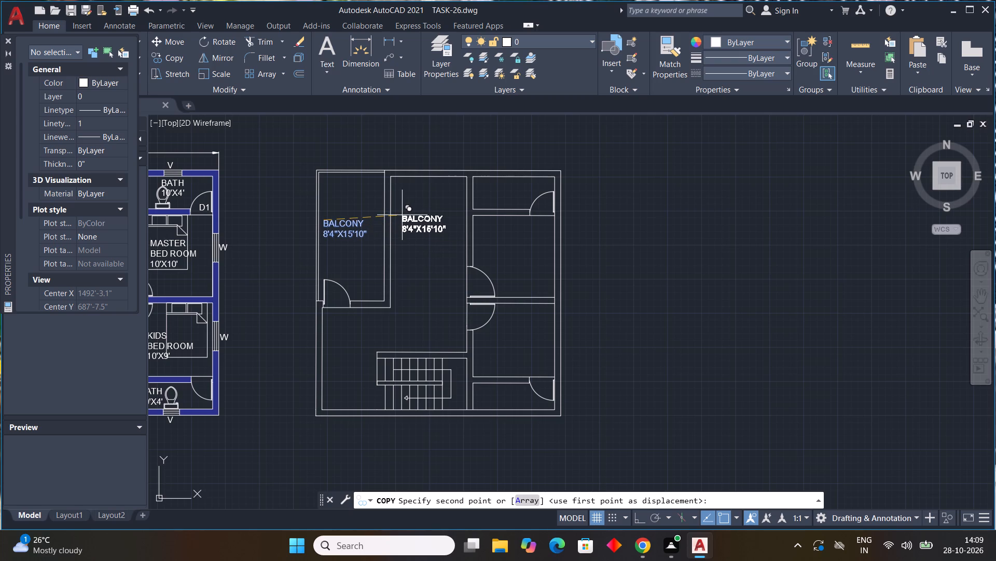
pyautogui.scroll(2, 409, 191)
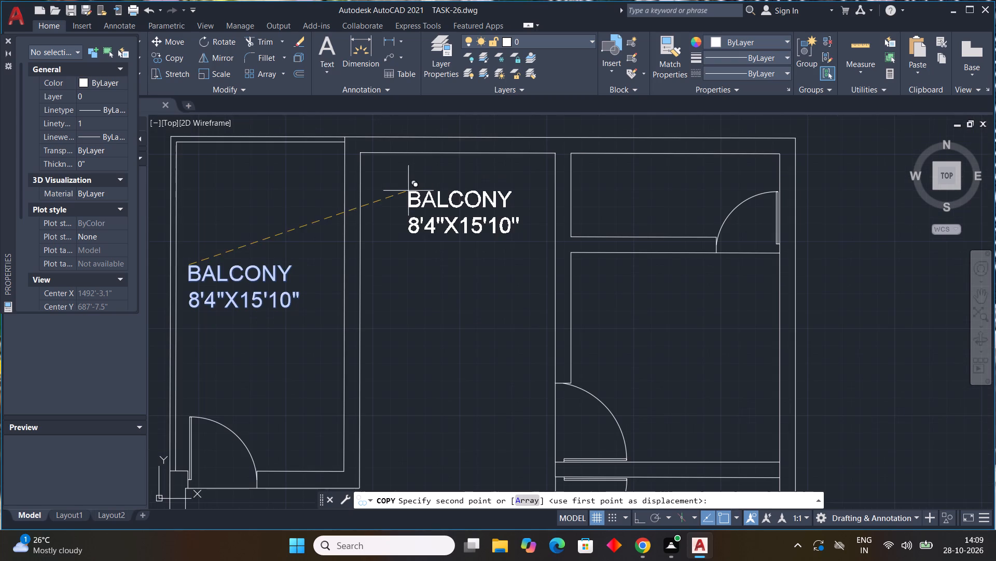
pyautogui.click(394, 183)
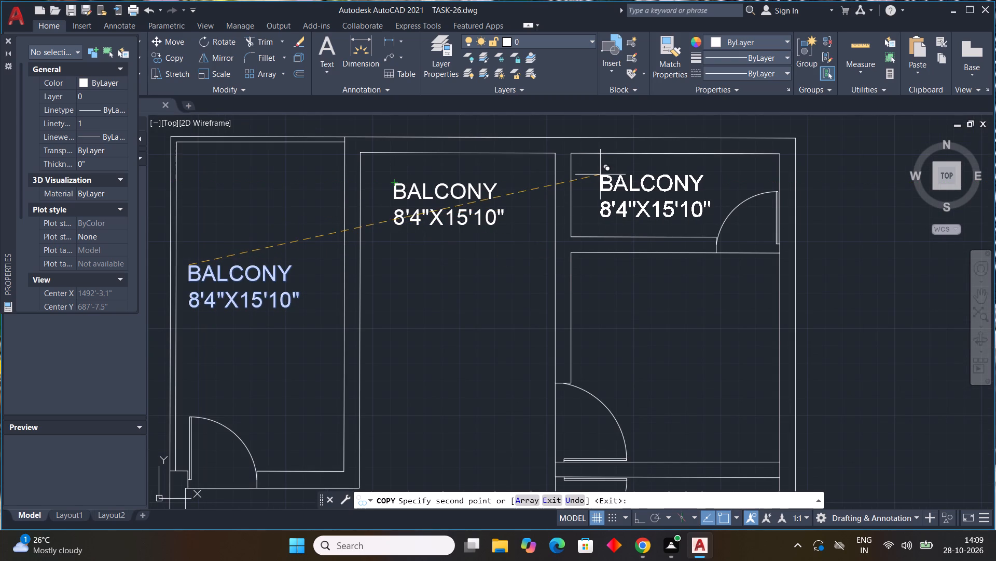
pyautogui.scroll(3, 650, 164)
pyautogui.scroll(-1, 587, 155)
pyautogui.moveTo(582, 157); pyautogui.dragTo(547, 174, button='middle')
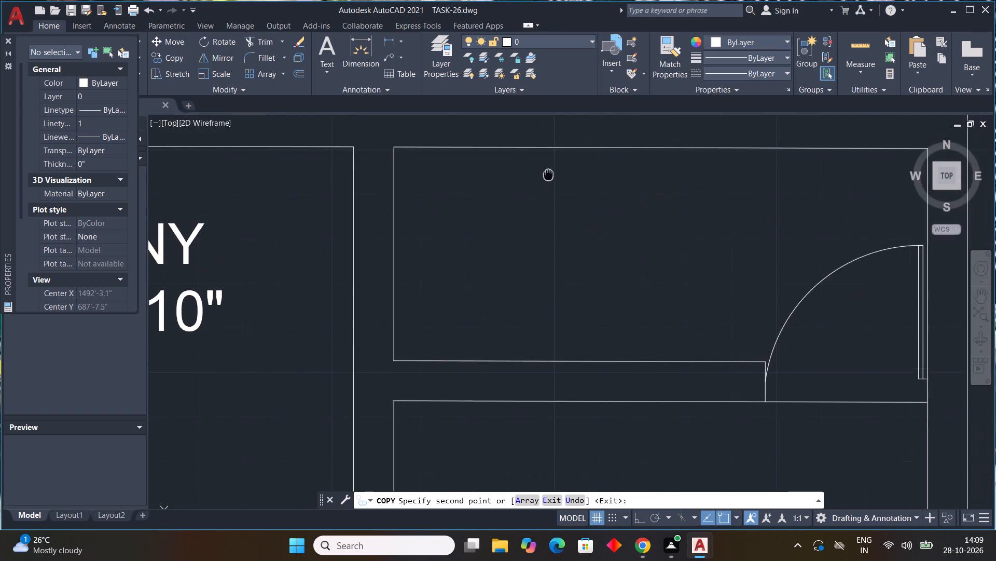
pyautogui.moveTo(547, 174); pyautogui.dragTo(487, 184, button='middle')
pyautogui.middleClick(487, 184)
pyautogui.click(549, 180)
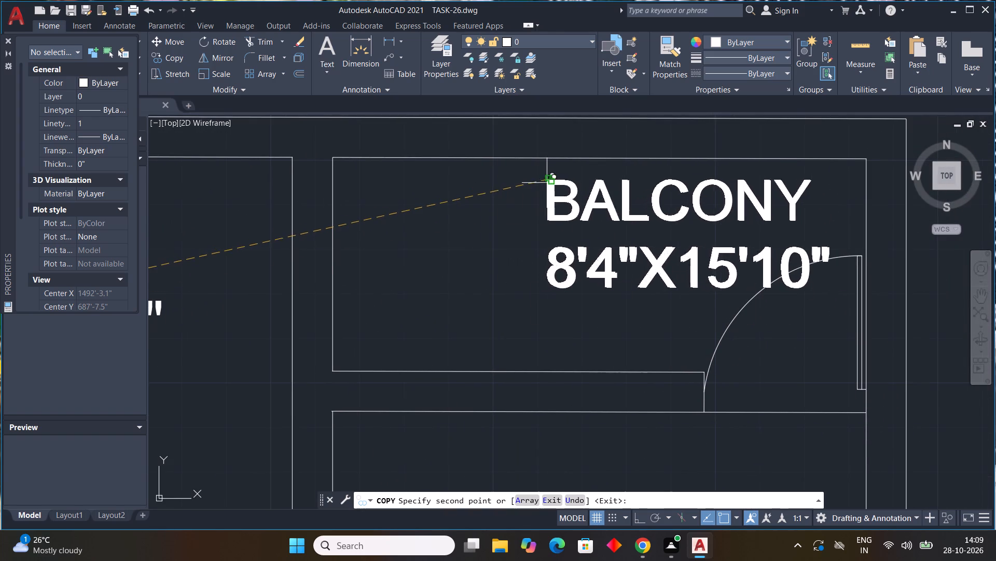
# Place further copies of the balcony label in the two larger eastern rooms and the small southeast room.
pyautogui.scroll(-3, 527, 235)
pyautogui.moveTo(553, 209); pyautogui.dragTo(572, 26, button='middle')
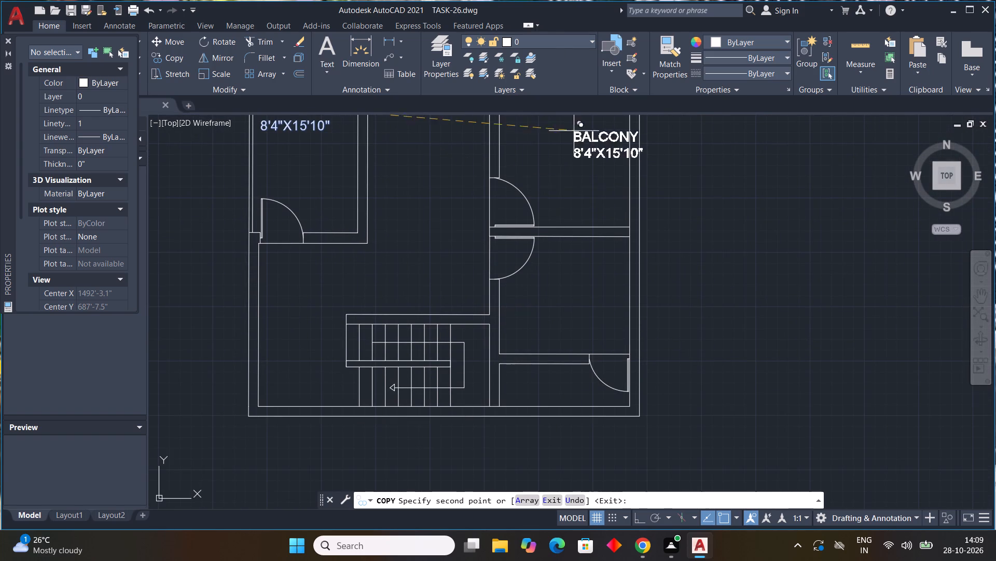
pyautogui.click(543, 166)
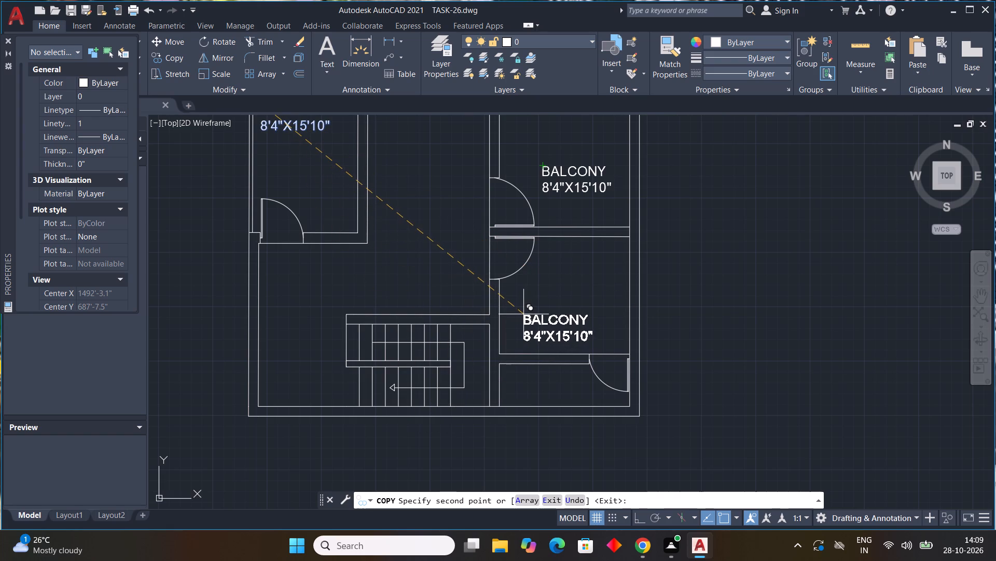
pyautogui.click(524, 314)
pyautogui.scroll(3, 522, 394)
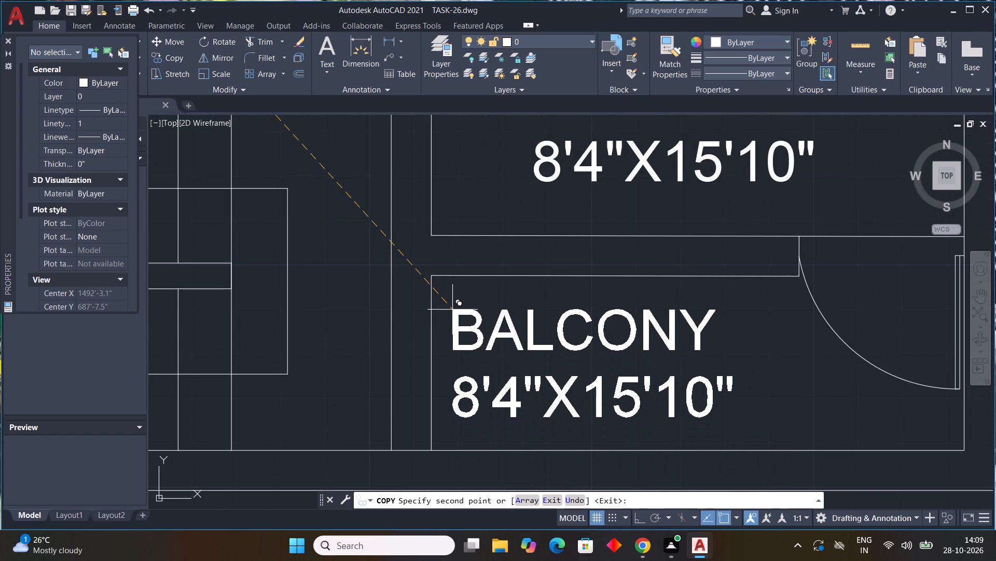
pyautogui.click(452, 310)
# Place one more copy of the balcony label in the southwest area west of the staircase, and finish copying.
pyautogui.scroll(-3, 441, 312)
pyautogui.moveTo(450, 318); pyautogui.dragTo(621, 315, button='middle')
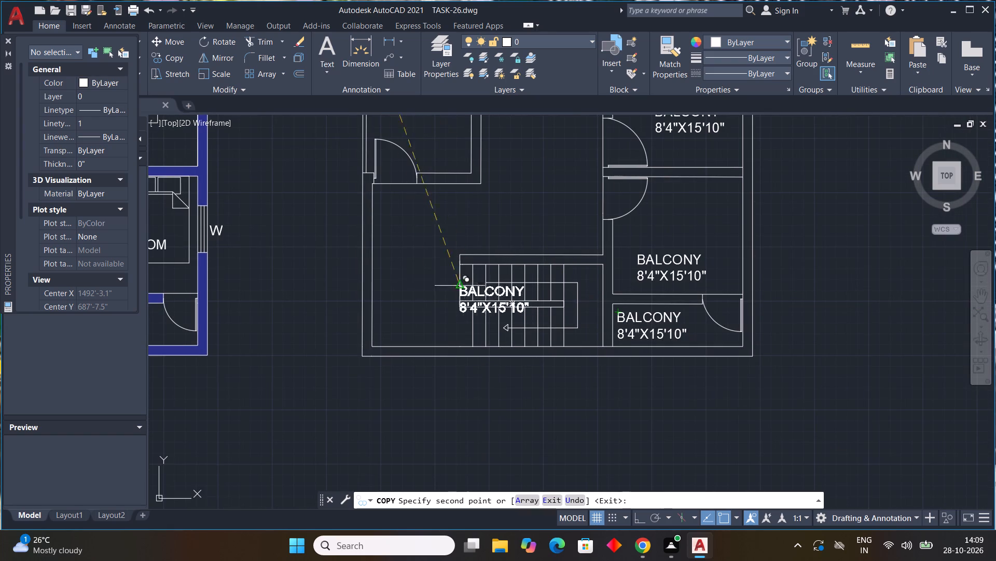
pyautogui.scroll(2, 389, 256)
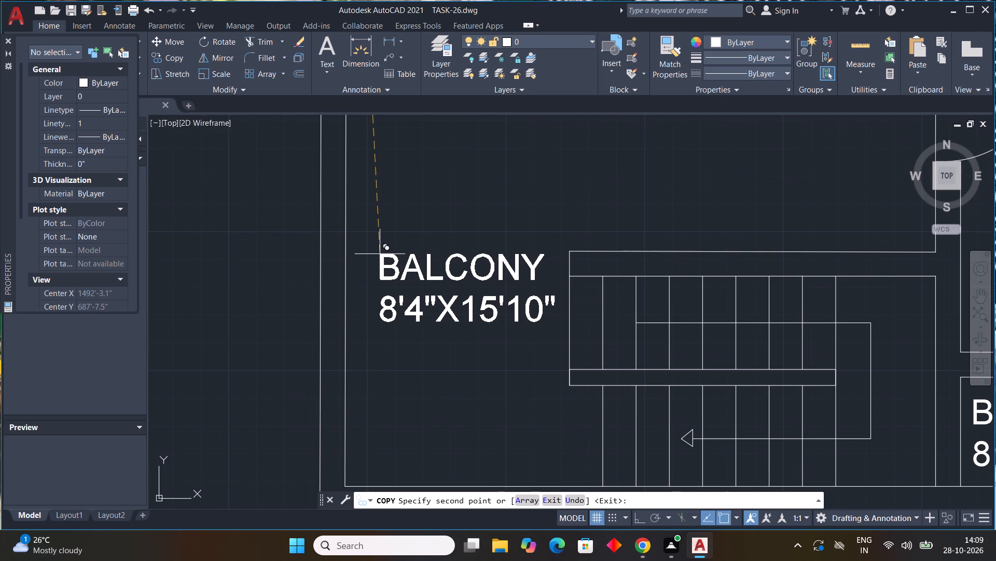
pyautogui.click(378, 254)
pyautogui.scroll(-3, 481, 312)
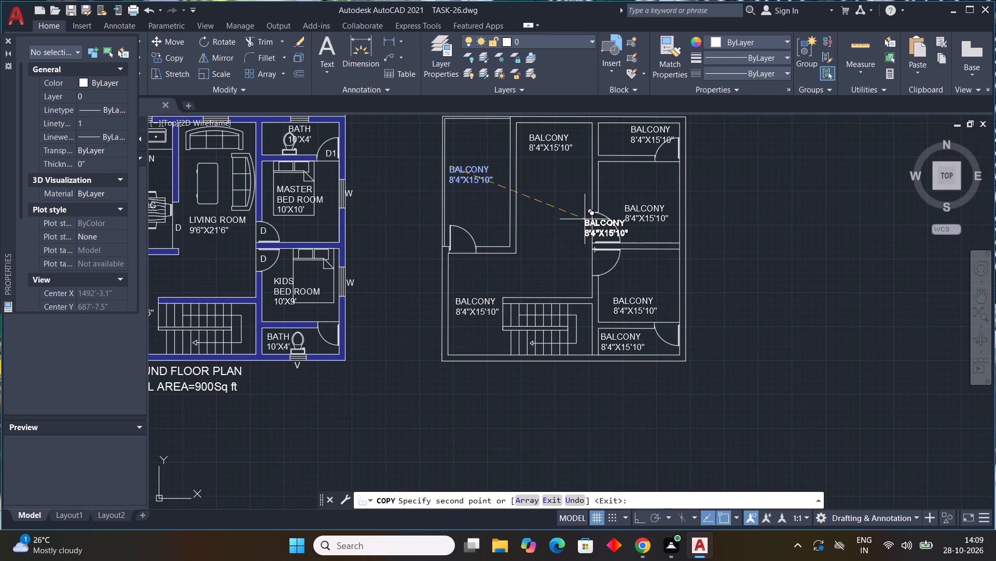
pyautogui.moveTo(585, 219); pyautogui.dragTo(576, 322, button='middle')
pyautogui.scroll(-1, 584, 219)
pyautogui.press('Escape')
pyautogui.press('Escape')
pyautogui.press('Escape')
pyautogui.press('Escape')
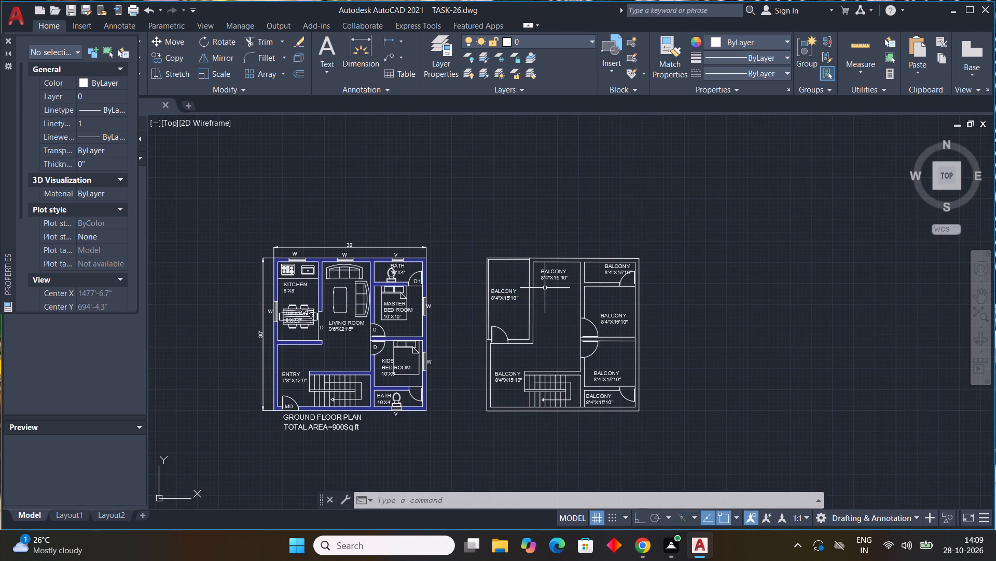
pyautogui.press('Escape')
# Dimension the overall north–south length of the second floor plan, placing the dimension just outside its west wall.
pyautogui.click(368, 57)
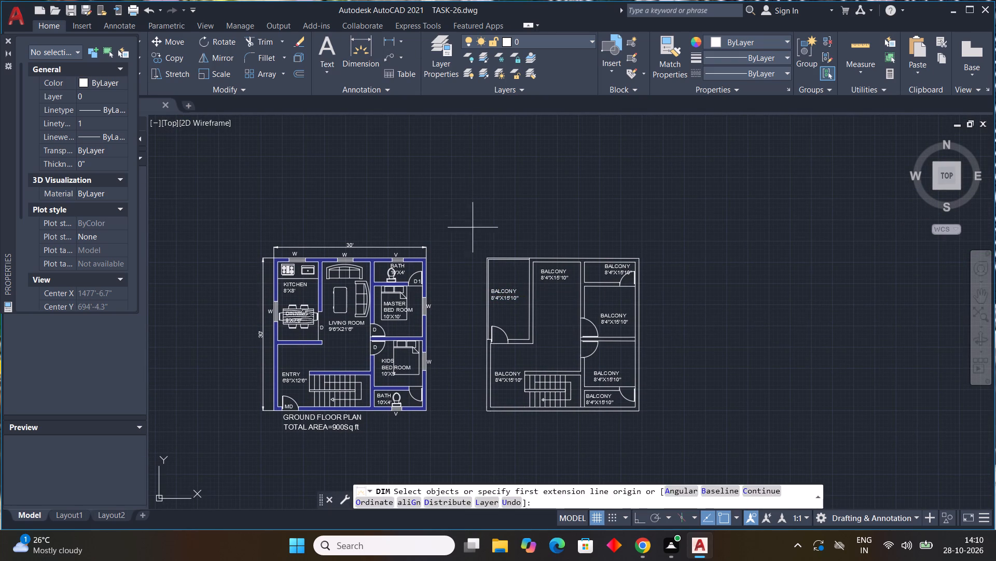
pyautogui.scroll(2, 488, 265)
pyautogui.click(483, 244)
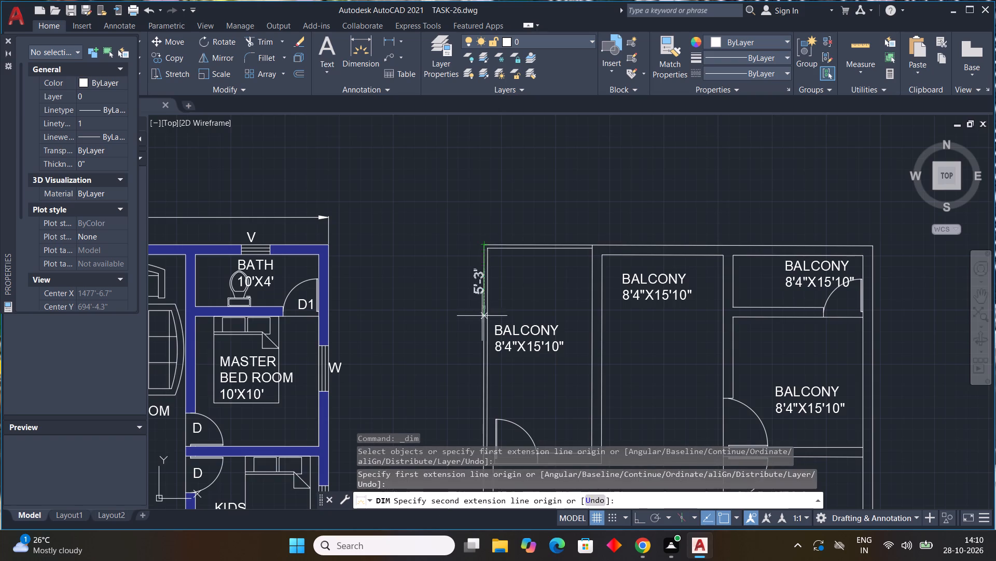
pyautogui.scroll(-1, 492, 357)
pyautogui.moveTo(491, 357); pyautogui.dragTo(431, 153, button='middle')
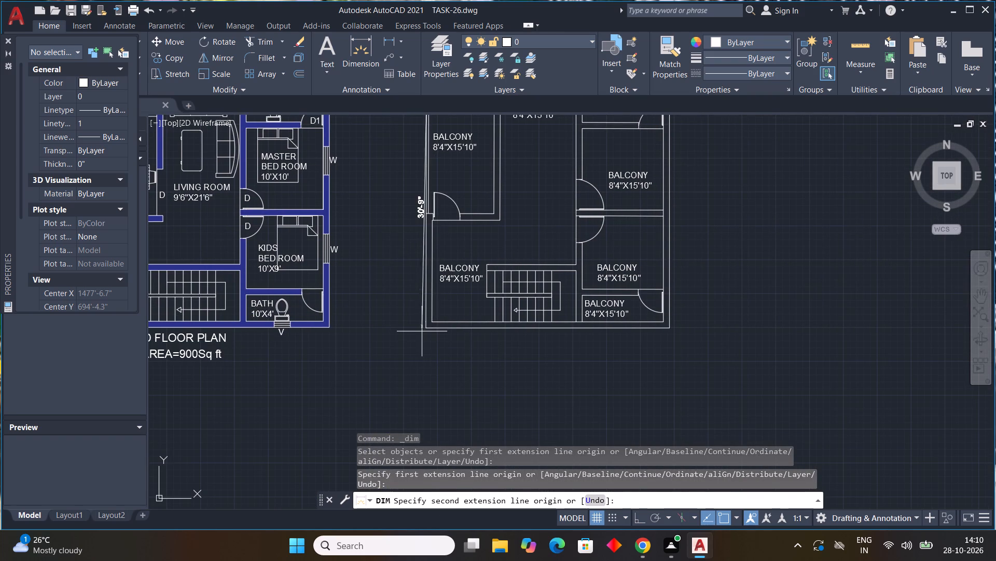
pyautogui.click(425, 330)
pyautogui.click(404, 323)
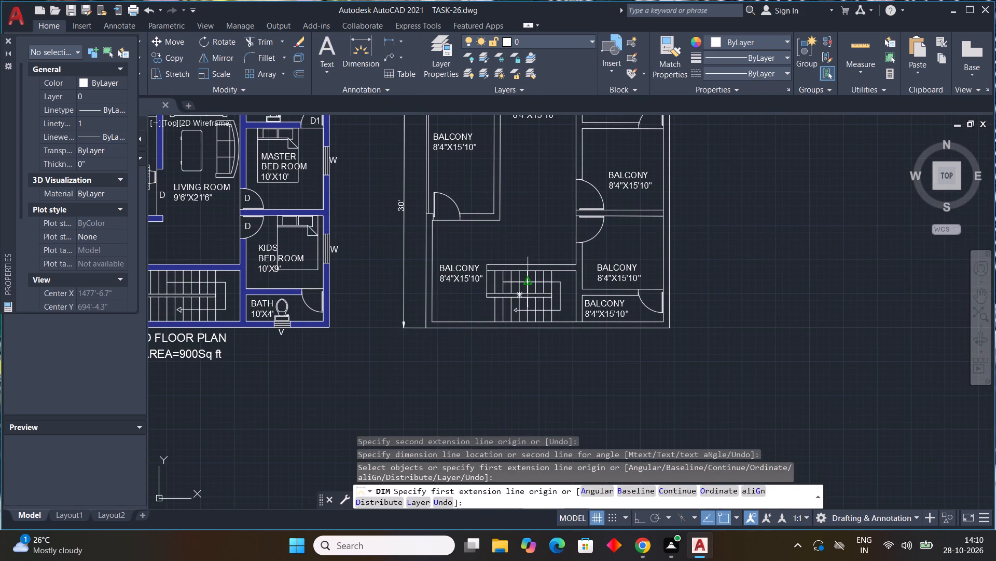
# Dimension the overall width of the second floor plan above its north wall, and finish dimensioning.
pyautogui.moveTo(527, 276); pyautogui.dragTo(481, 377, button='middle')
pyautogui.scroll(3, 383, 191)
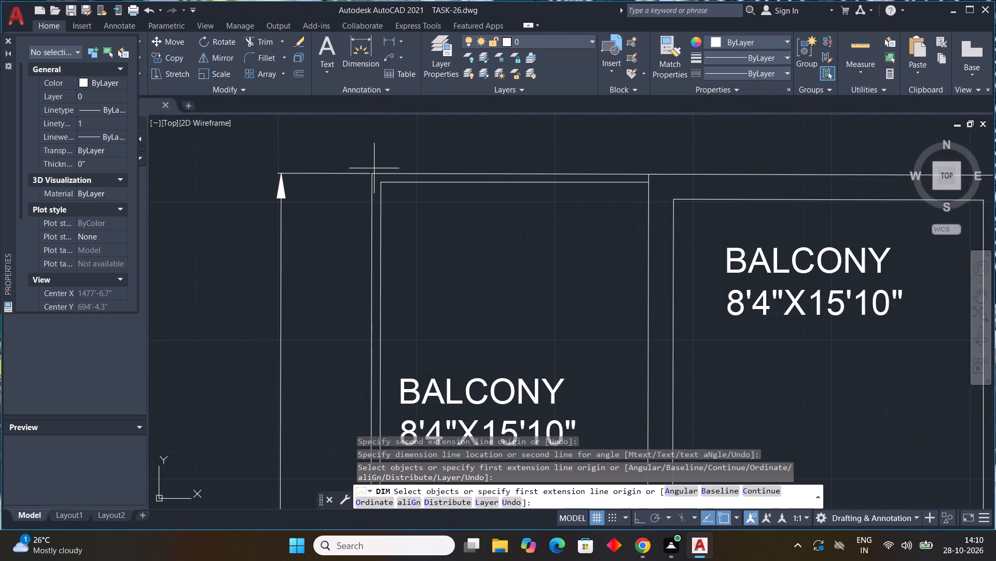
pyautogui.click(369, 175)
pyautogui.scroll(-1, 527, 173)
pyautogui.moveTo(525, 173); pyautogui.dragTo(524, 173, button='middle')
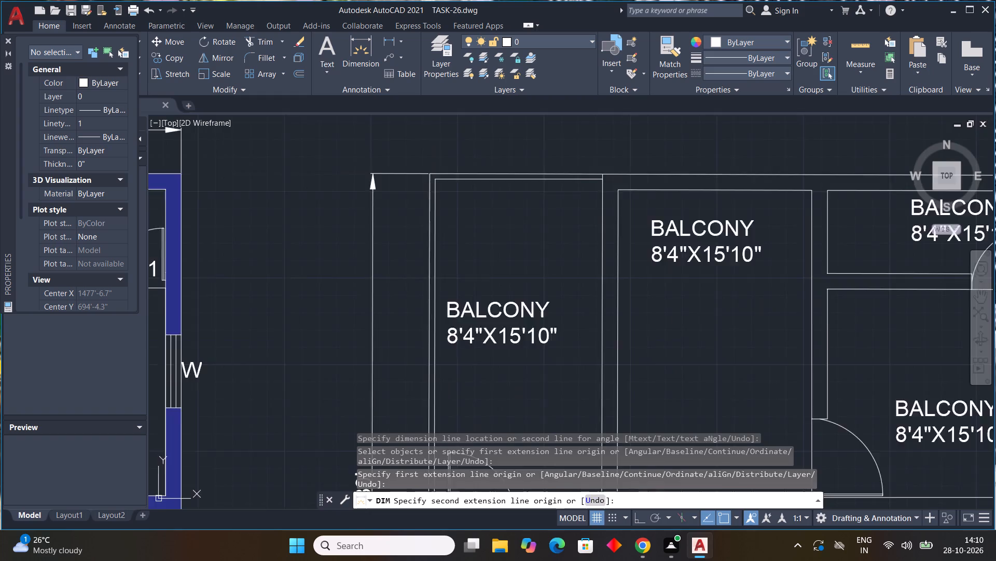
pyautogui.scroll(-1, 524, 173)
pyautogui.moveTo(524, 173); pyautogui.dragTo(472, 172, button='middle')
pyautogui.scroll(-1, 482, 173)
pyautogui.middleClick(471, 172)
pyautogui.scroll(3, 699, 180)
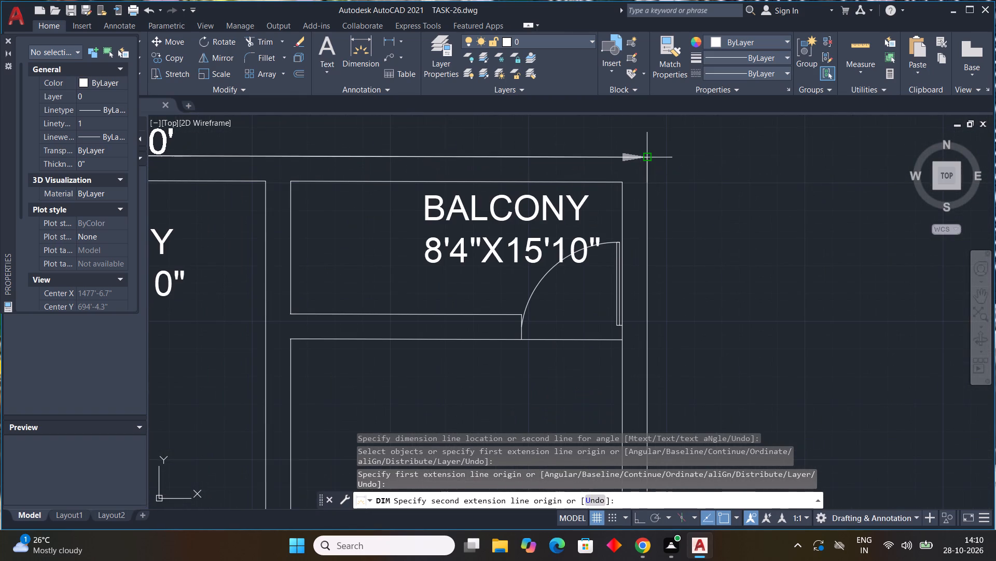
pyautogui.click(645, 157)
pyautogui.scroll(-2, 642, 144)
pyautogui.moveTo(643, 145); pyautogui.dragTo(649, 157, button='middle')
pyautogui.scroll(1, 649, 155)
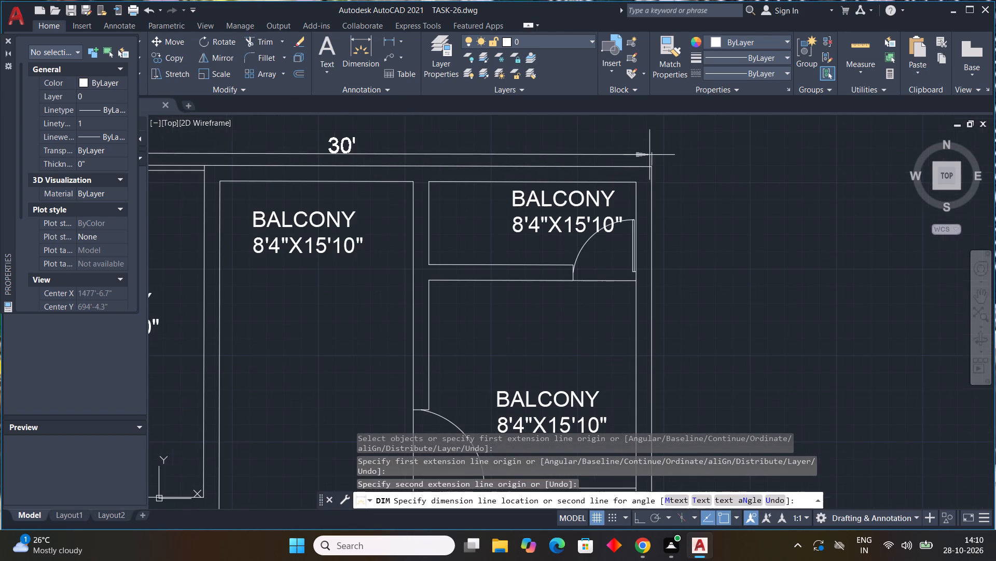
pyautogui.click(647, 139)
pyautogui.scroll(-3, 725, 188)
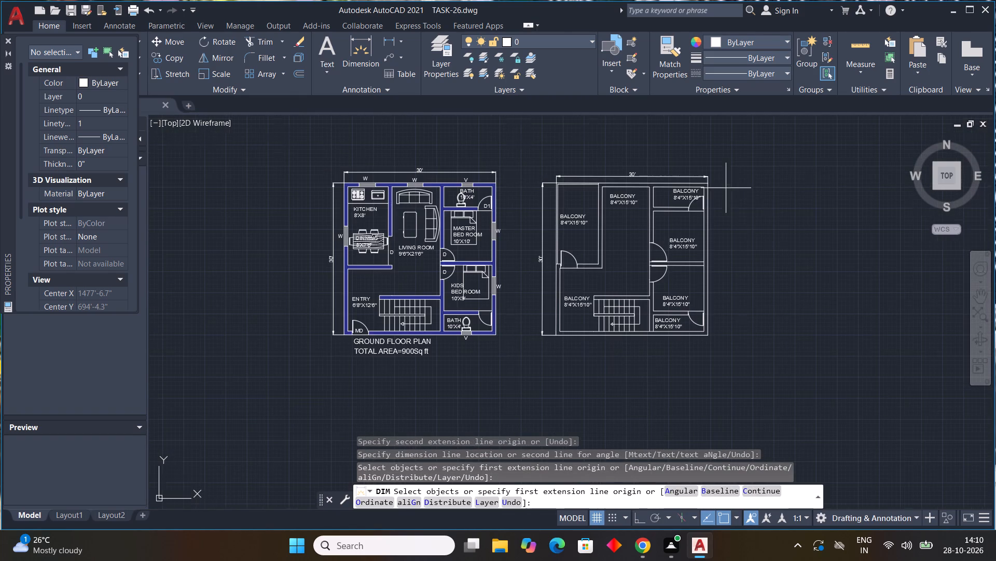
pyautogui.moveTo(752, 209); pyautogui.dragTo(720, 164, button='middle')
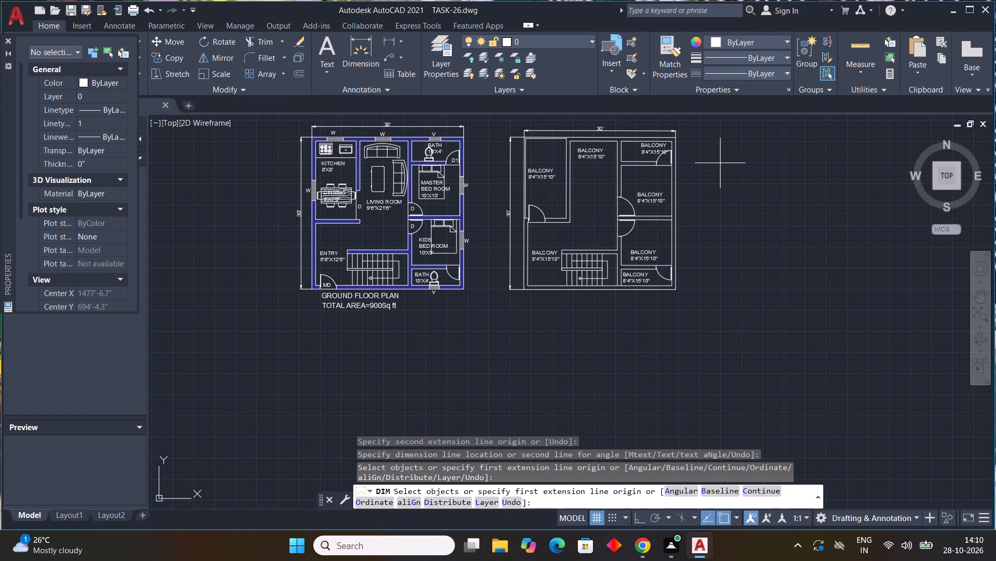
pyautogui.press('Escape')
pyautogui.press('Escape')
pyautogui.press('Escape')
pyautogui.press('Escape')
pyautogui.press('Escape')
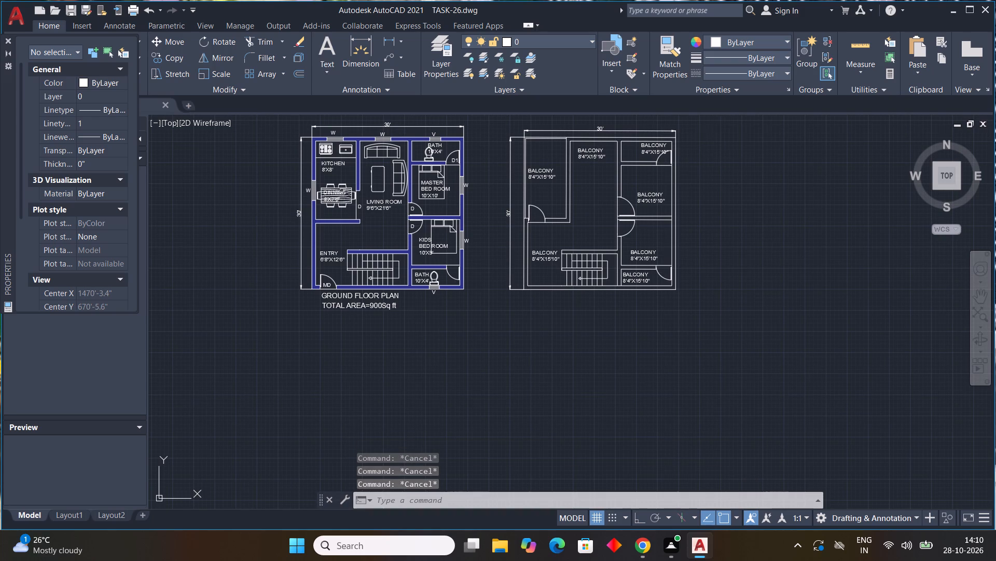
pyautogui.press('Escape')
# Draw two short lines across the north wall of the central room as the ends of a window opening.
pyautogui.moveTo(596, 144); pyautogui.dragTo(552, 213, button='middle')
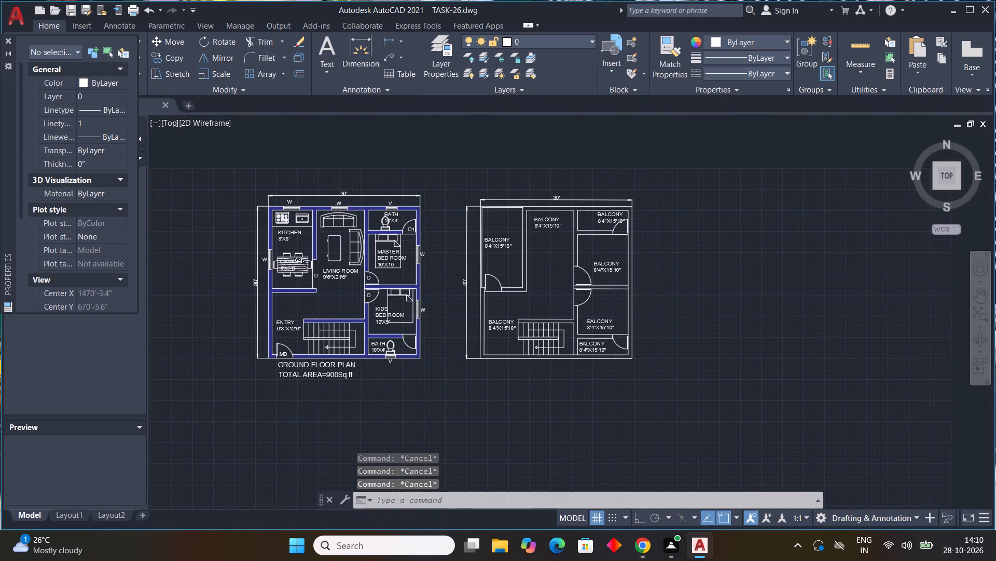
pyautogui.scroll(4, 549, 208)
pyautogui.write('L')
pyautogui.press('space')
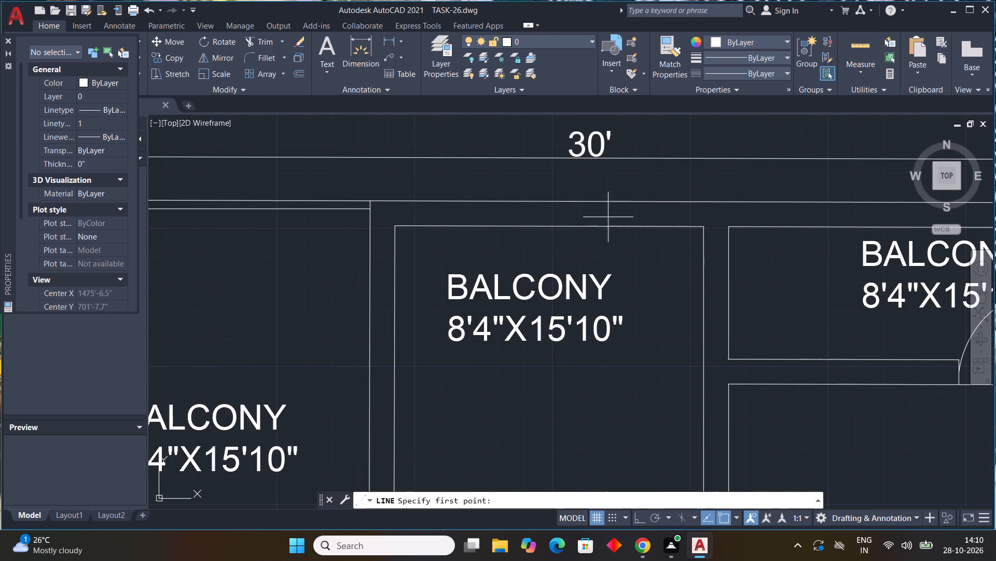
pyautogui.click(474, 201)
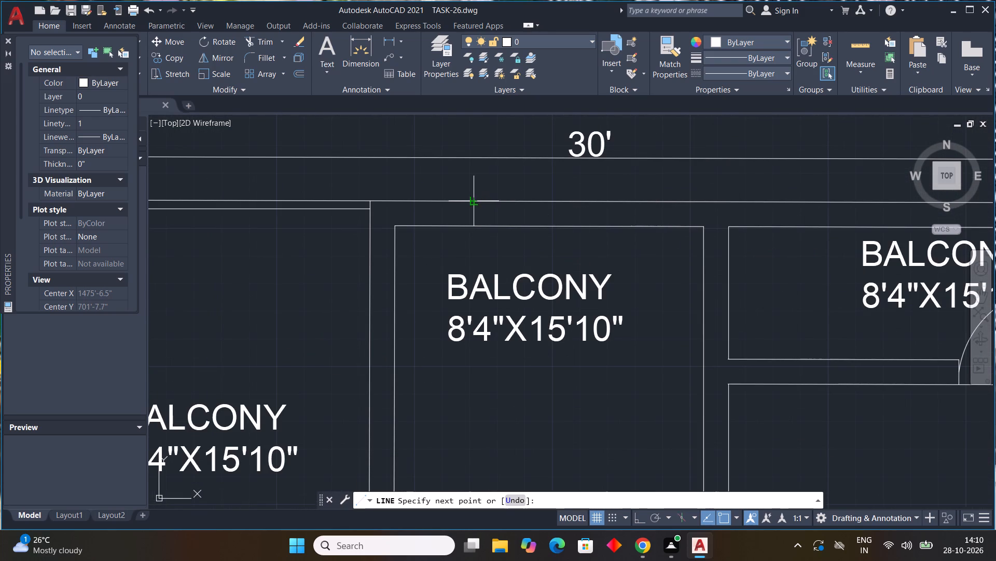
pyautogui.click(476, 228)
pyautogui.press('Escape')
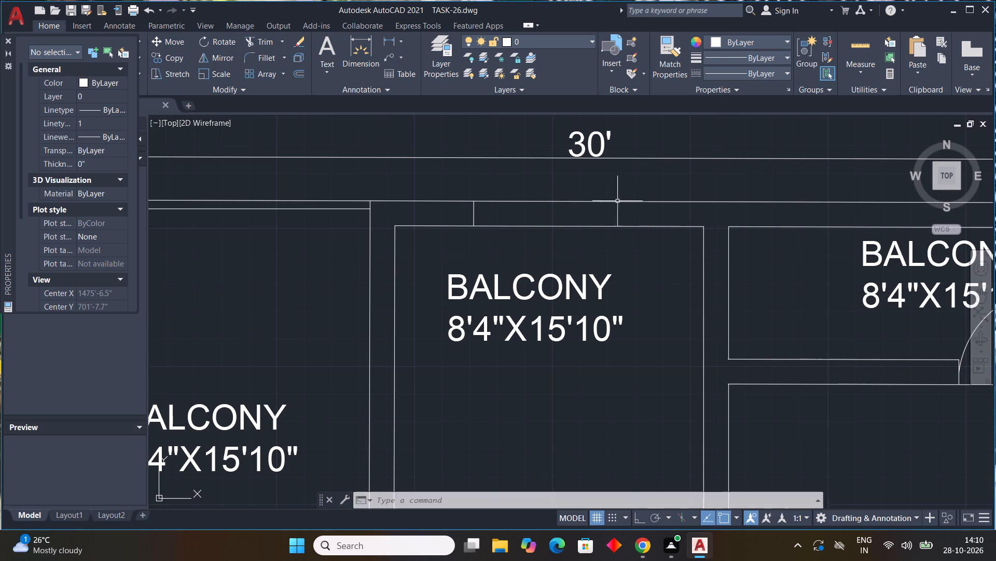
pyautogui.press('space')
pyautogui.click(597, 203)
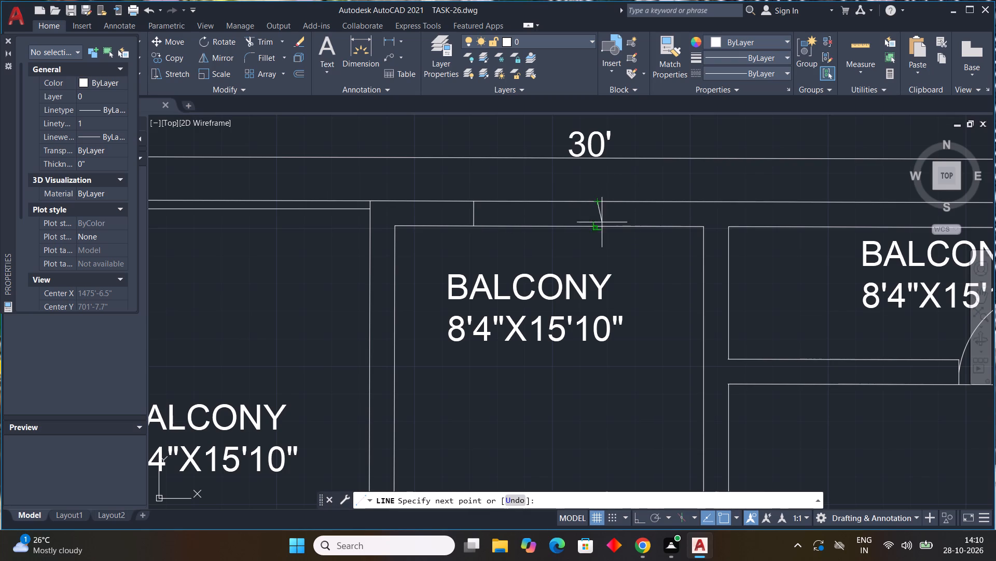
pyautogui.click(600, 228)
pyautogui.press('Escape')
# Offset the central room's inner north wall line outward twice at 3" spacing to form the window's pane lines.
pyautogui.press('o')
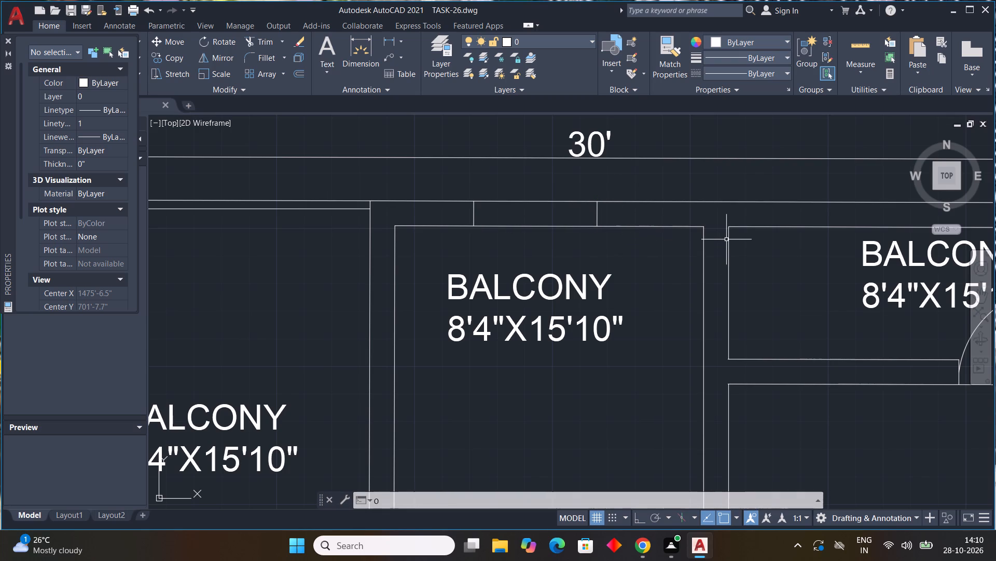
pyautogui.press('f')
pyautogui.write('F')
pyautogui.press('space')
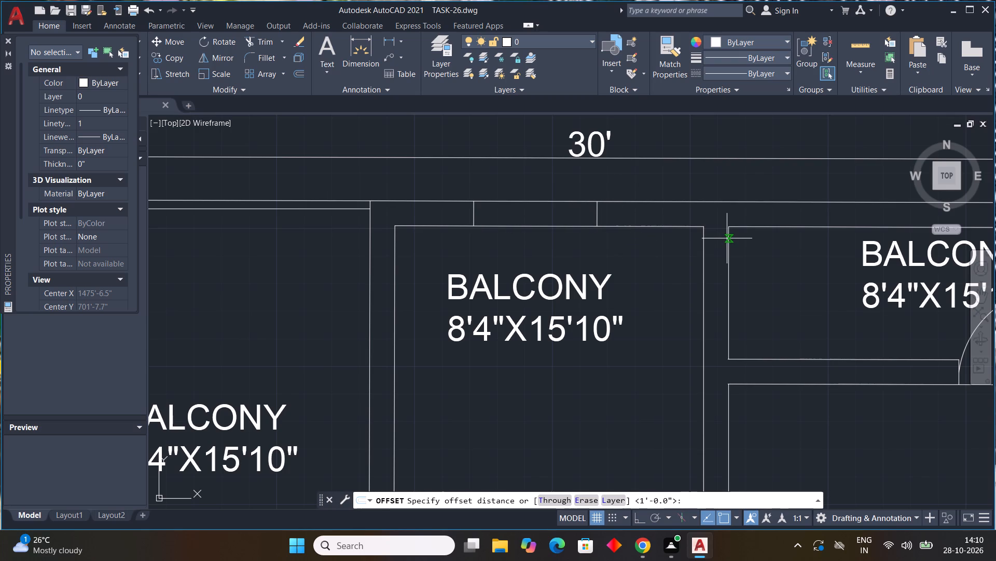
pyautogui.press('3')
pyautogui.write('"\'')
pyautogui.press('Return')
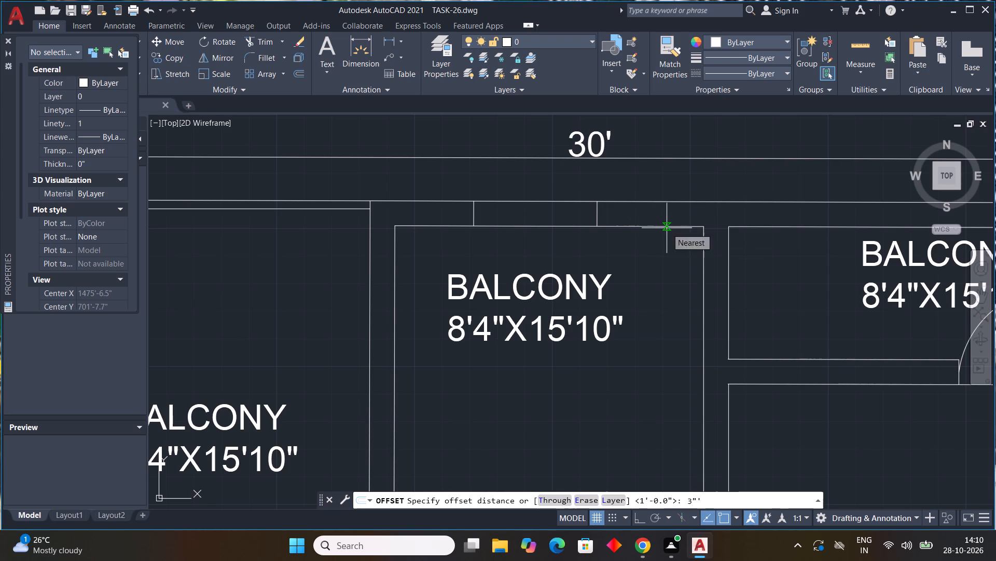
pyautogui.write('3"')
pyautogui.press('Return')
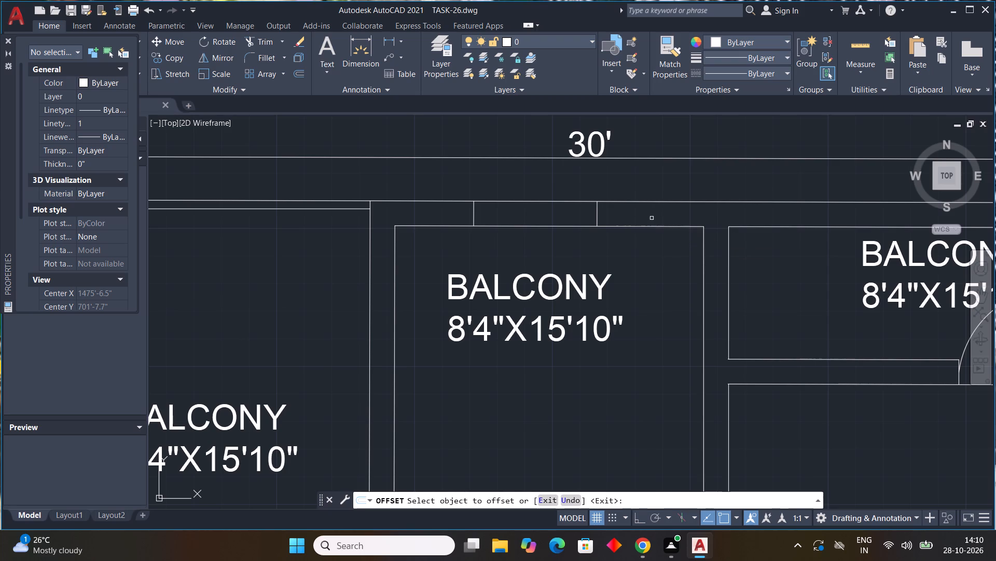
pyautogui.click(658, 225)
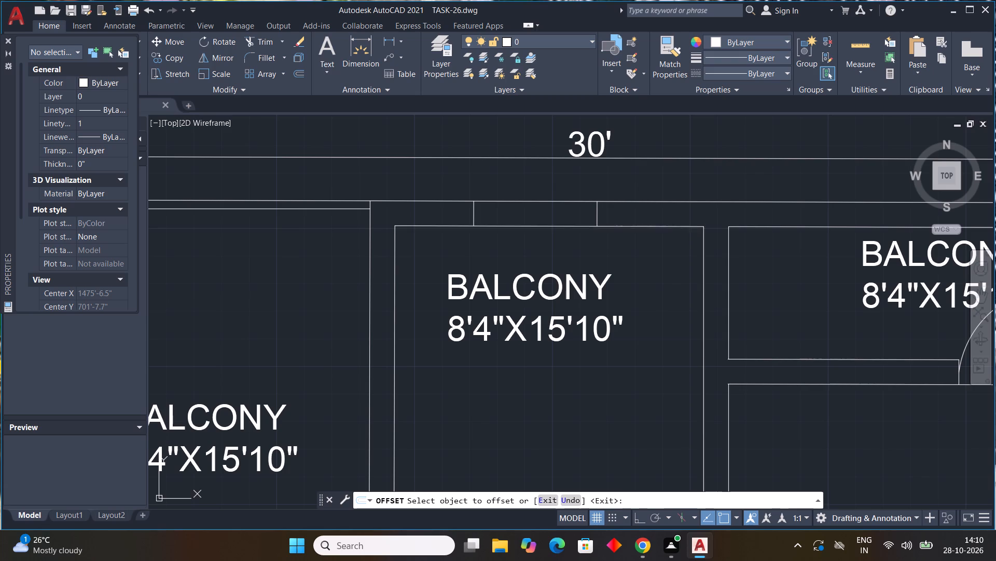
pyautogui.click(653, 218)
pyautogui.click(653, 218)
pyautogui.click(651, 209)
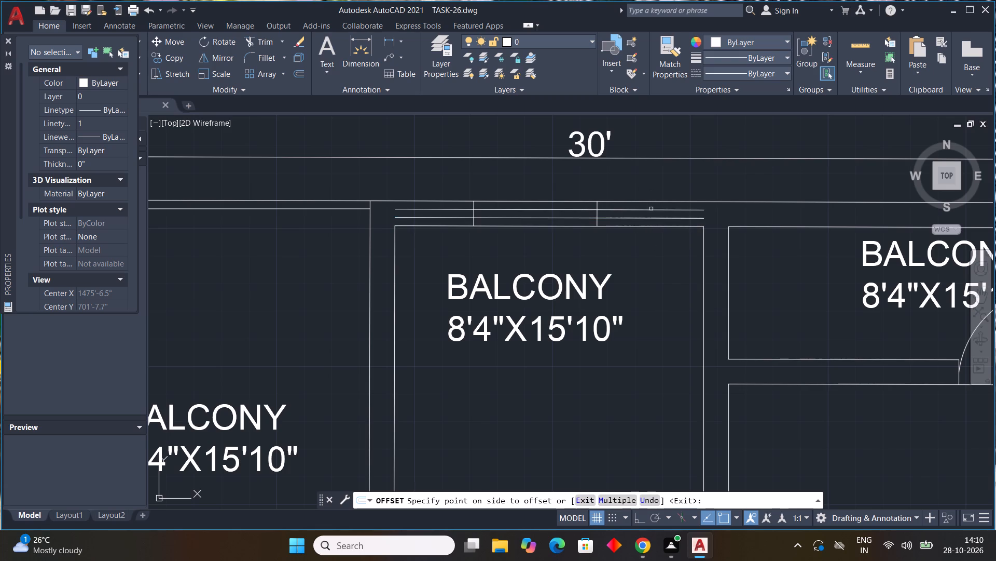
pyautogui.press('Escape')
pyautogui.press('Escape')
pyautogui.press('Escape')
pyautogui.press('Escape')
pyautogui.press('Escape')
pyautogui.press('Escape')
pyautogui.press('Escape')
pyautogui.press('Escape')
pyautogui.press('Escape')
pyautogui.press('Escape')
pyautogui.press('Escape')
pyautogui.press('Escape')
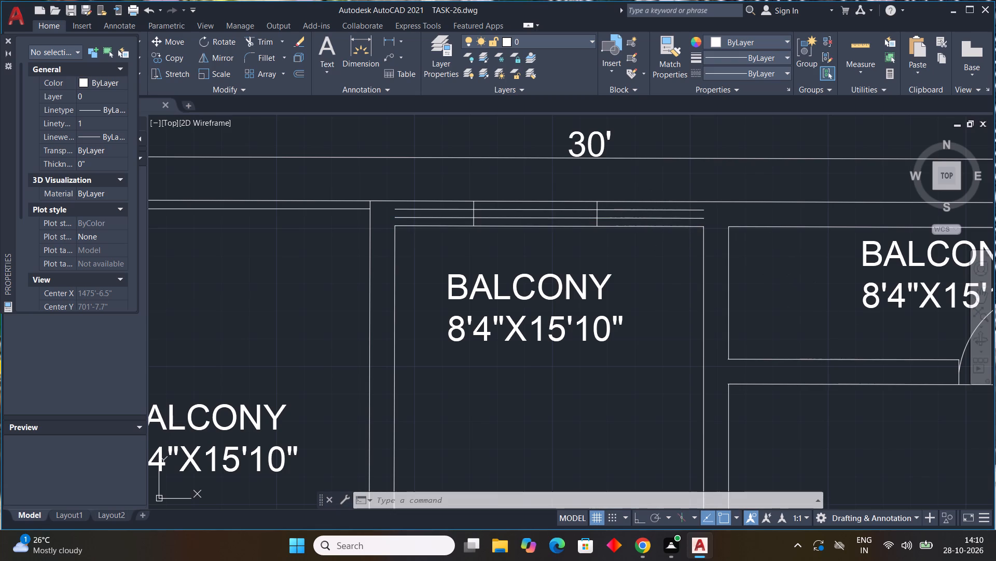
# Trim the two offset lines on both sides of the central room's window so they remain only between its end lines.
pyautogui.write('TR')
pyautogui.press('space')
pyautogui.scroll(2, 628, 208)
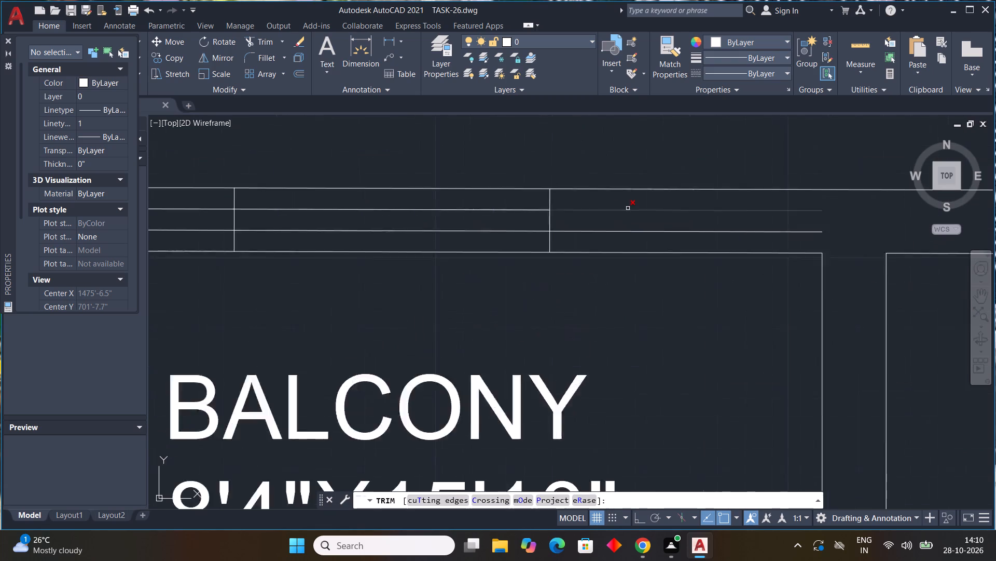
pyautogui.scroll(1, 628, 208)
pyautogui.moveTo(642, 199); pyautogui.dragTo(641, 249)
pyautogui.scroll(-3, 641, 249)
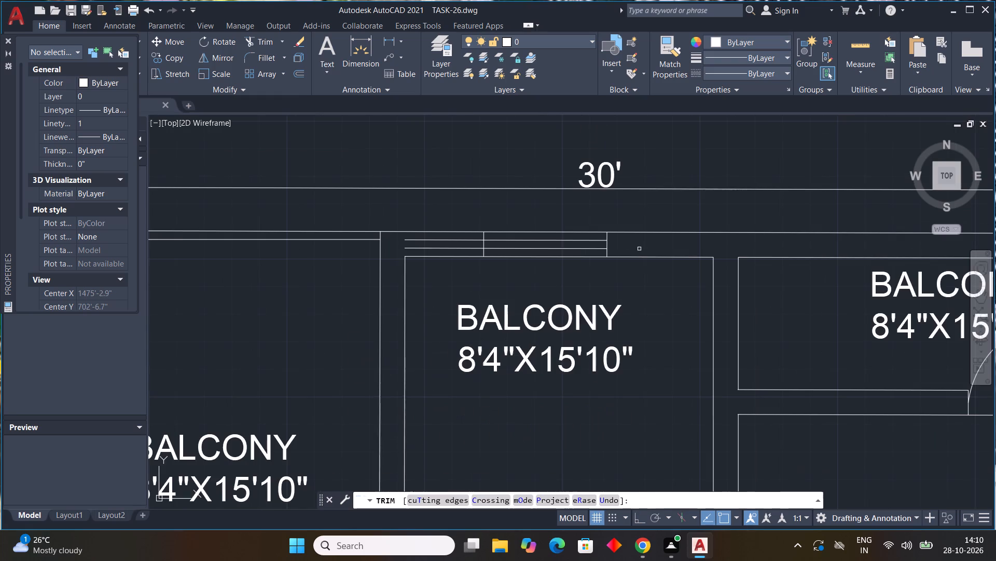
pyautogui.scroll(2, 484, 245)
pyautogui.moveTo(460, 225); pyautogui.dragTo(454, 261)
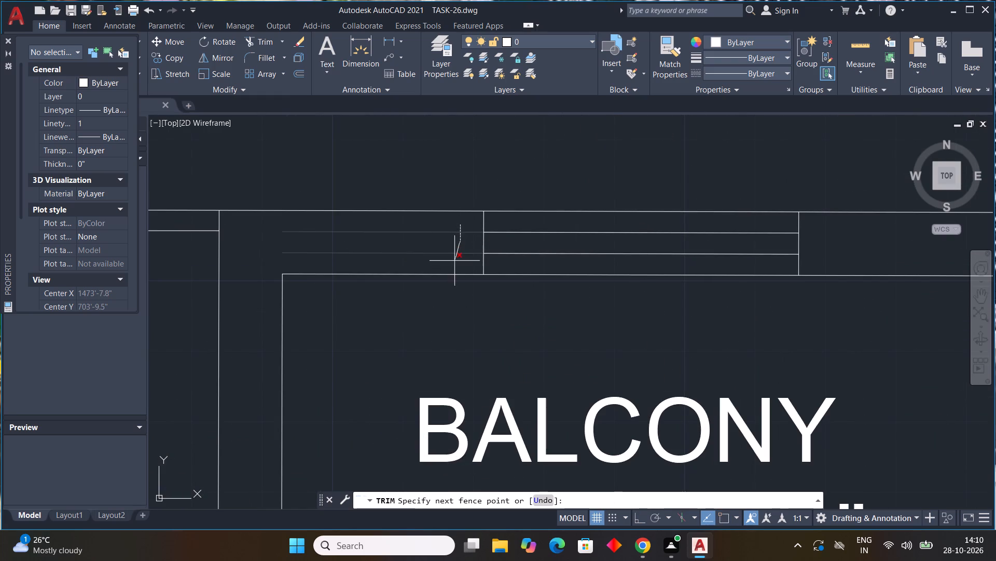
pyautogui.moveTo(454, 261); pyautogui.dragTo(454, 261)
pyautogui.scroll(-2, 527, 313)
pyautogui.scroll(-2, 624, 338)
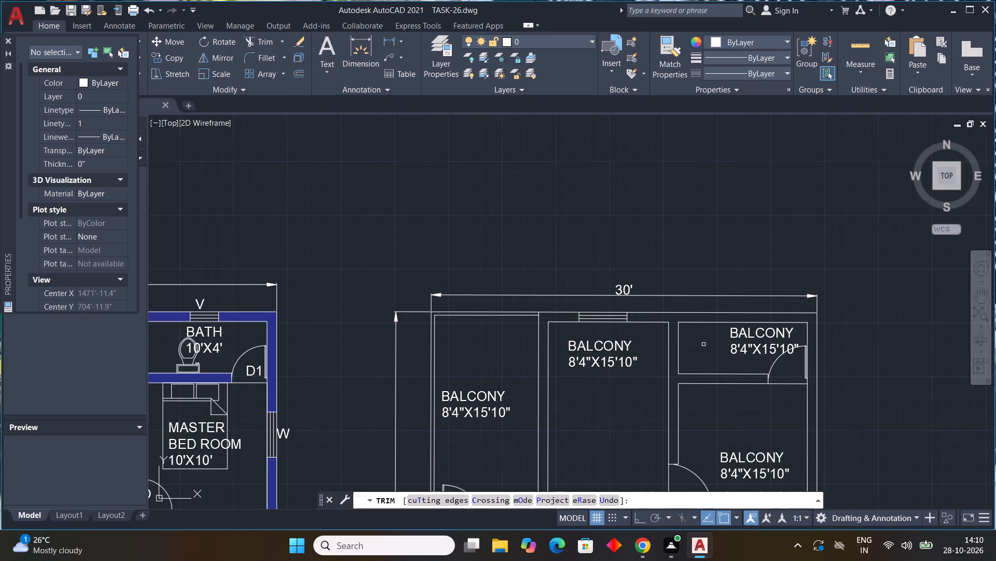
pyautogui.press('Escape')
pyautogui.press('Escape')
pyautogui.press('Escape')
pyautogui.press('Escape')
pyautogui.press('Escape')
pyautogui.press('Escape')
pyautogui.press('Escape')
pyautogui.press('Escape')
pyautogui.press('Escape')
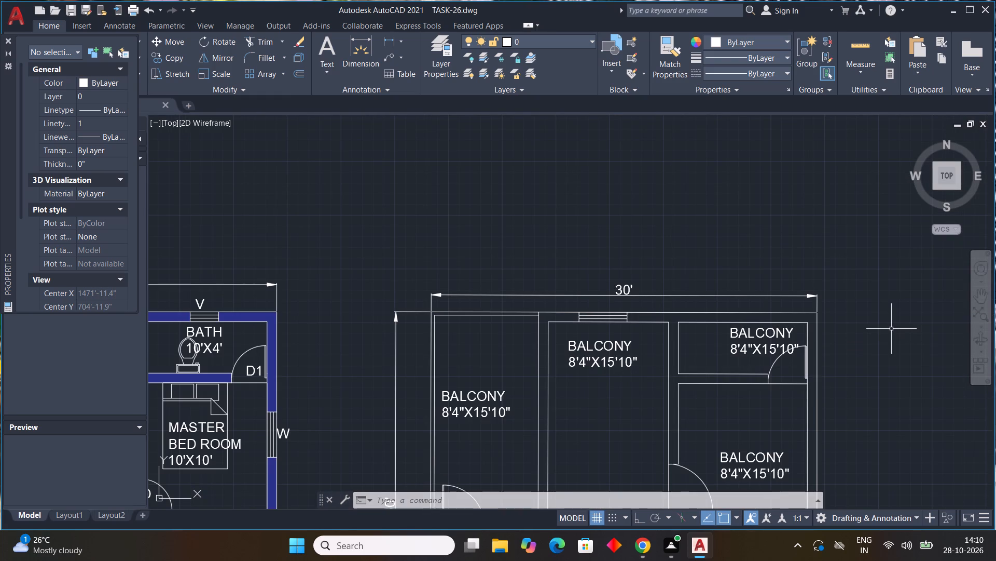
# Draw two short lines across the north wall of the small northeast room as the ends of its window opening.
pyautogui.moveTo(729, 314); pyautogui.dragTo(573, 313, button='middle')
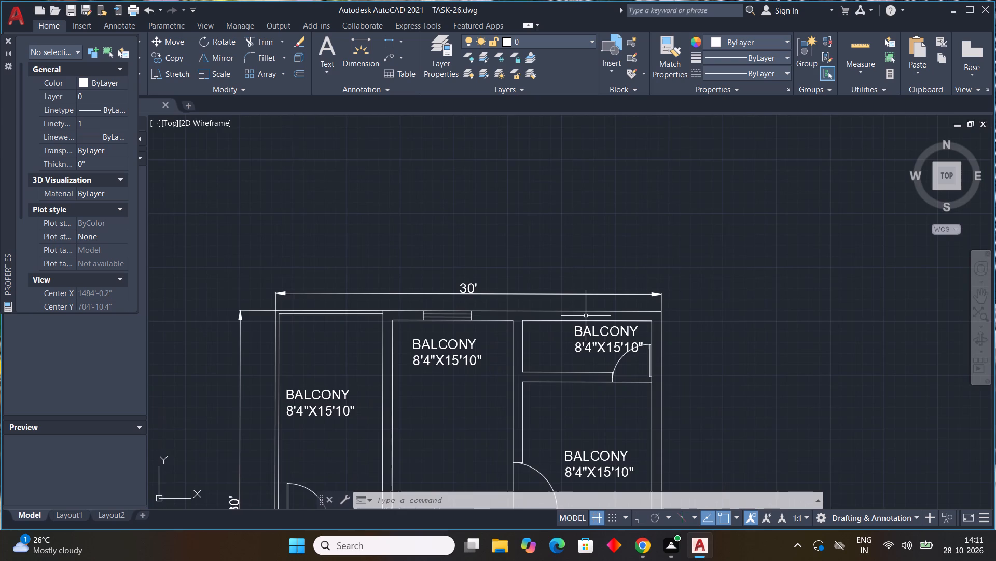
pyautogui.scroll(3, 587, 316)
pyautogui.moveTo(592, 315); pyautogui.dragTo(589, 262, button='middle')
pyautogui.write('L')
pyautogui.press('space')
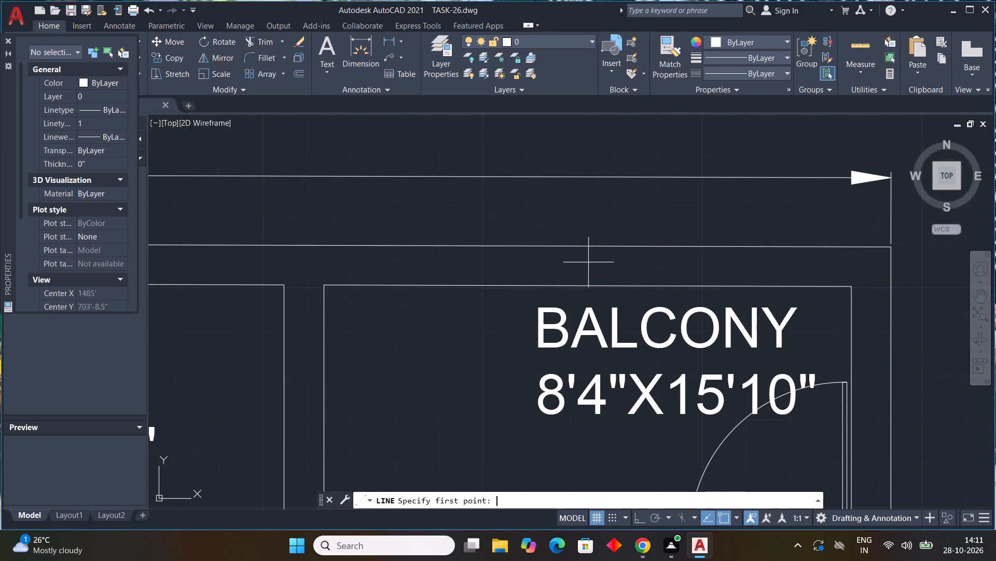
pyautogui.click(497, 247)
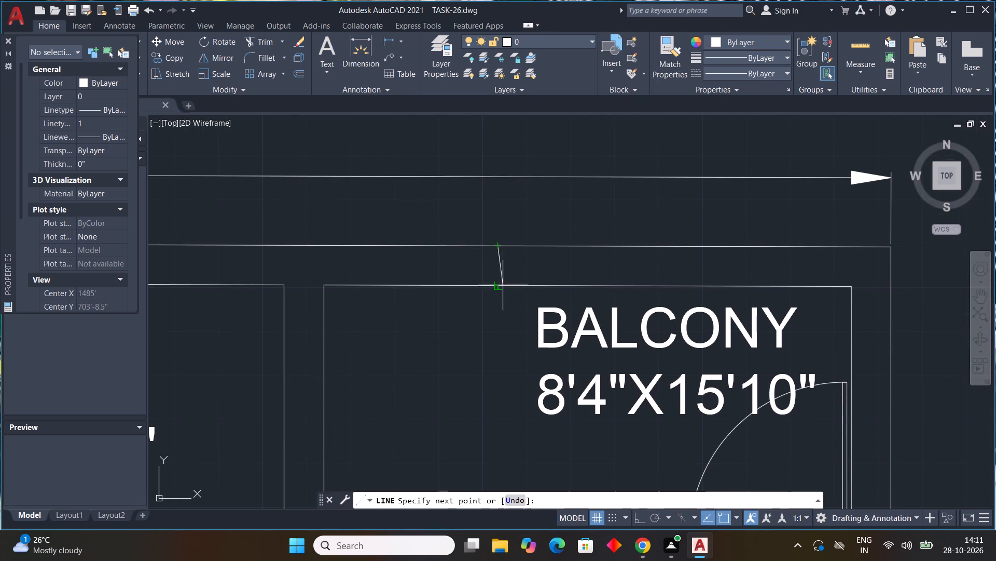
pyautogui.click(498, 286)
pyautogui.press('Escape')
pyautogui.press('space')
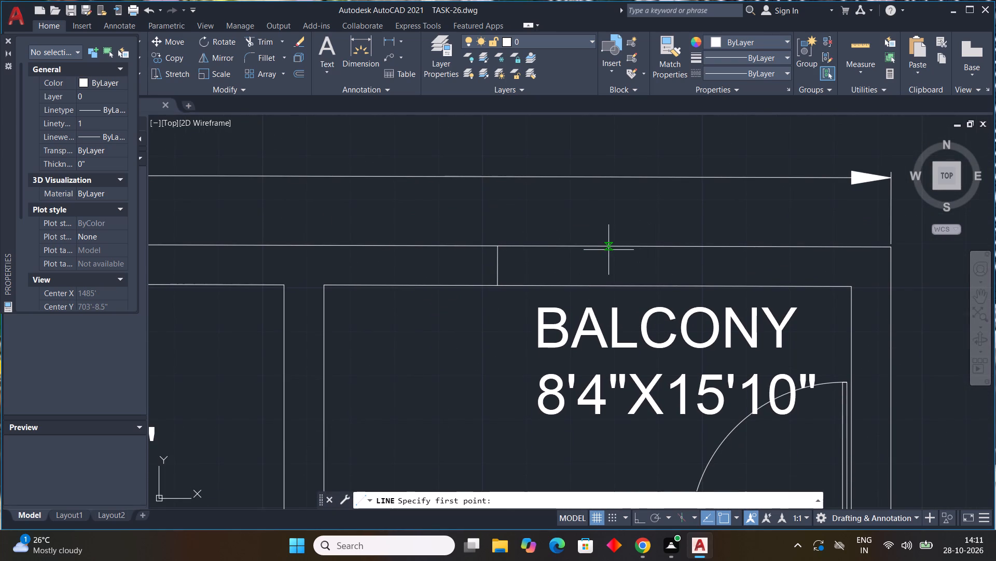
pyautogui.click(608, 250)
pyautogui.click(612, 285)
pyautogui.press('Escape')
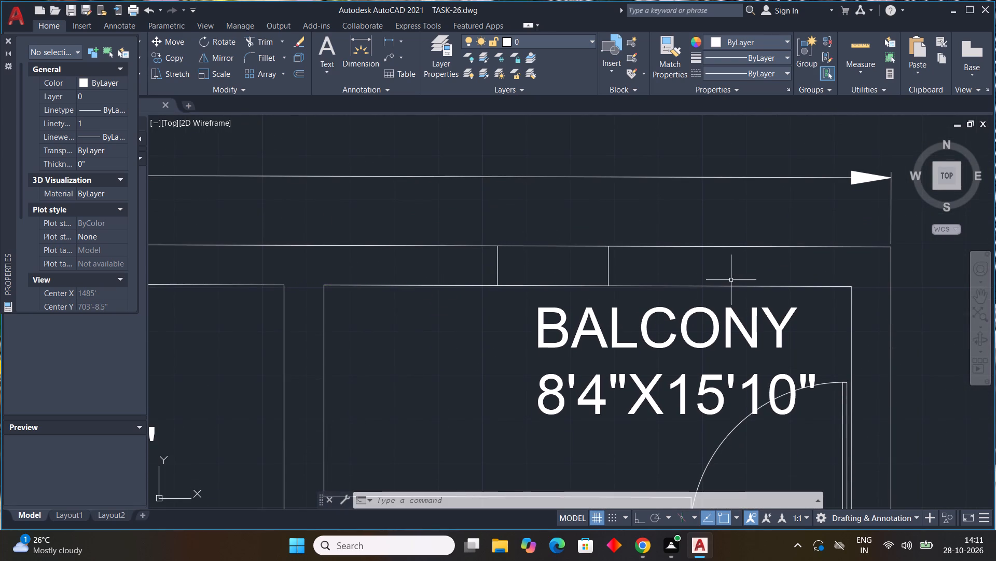
# Offset the small northeast room's inner north wall line outward twice at 3" spacing to form its window's pane lines.
pyautogui.press('o')
pyautogui.write('FF')
pyautogui.press('space')
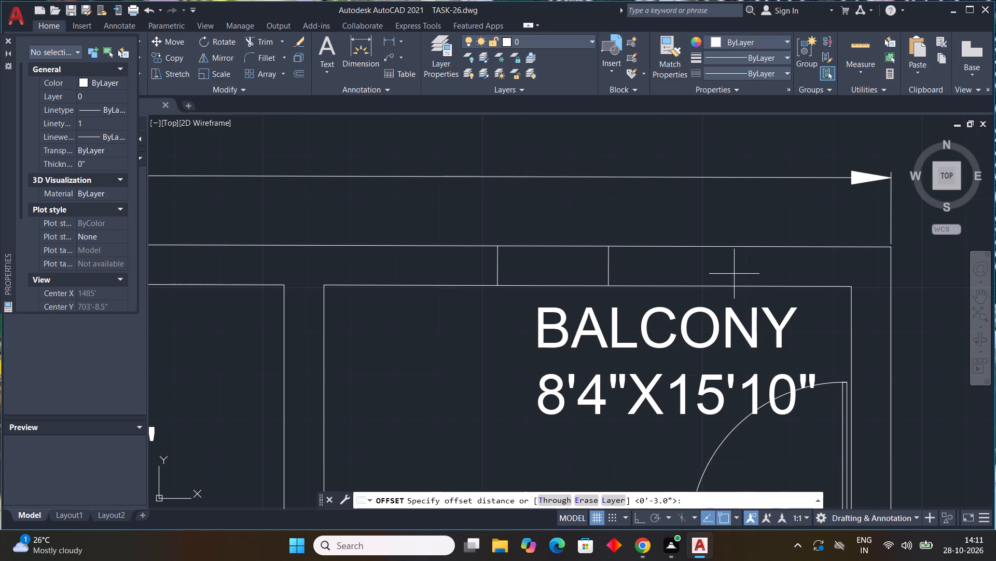
pyautogui.press('3')
pyautogui.hotkey('shift', '"')
pyautogui.press('Return')
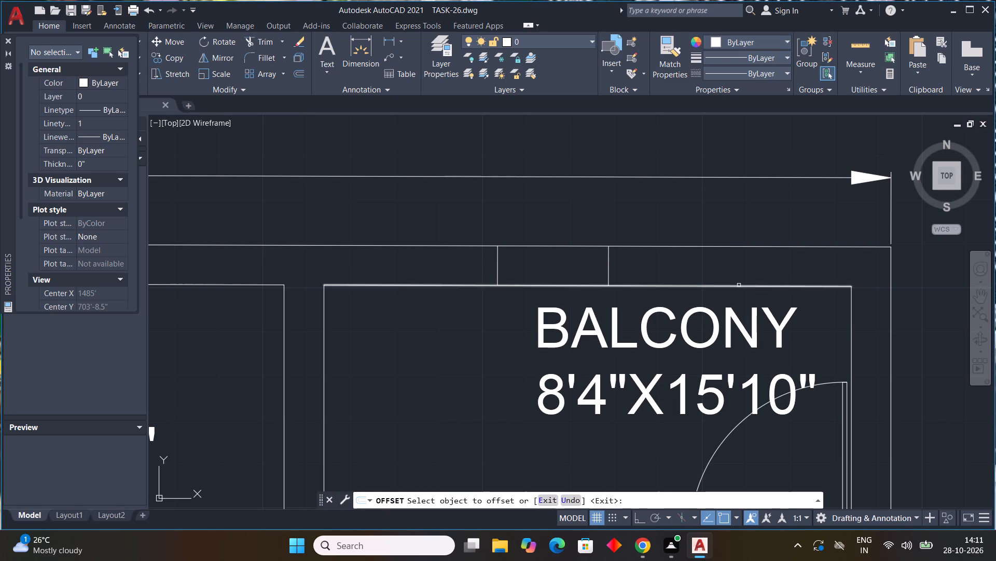
pyautogui.click(739, 285)
pyautogui.click(730, 273)
pyautogui.click(730, 273)
pyautogui.click(721, 257)
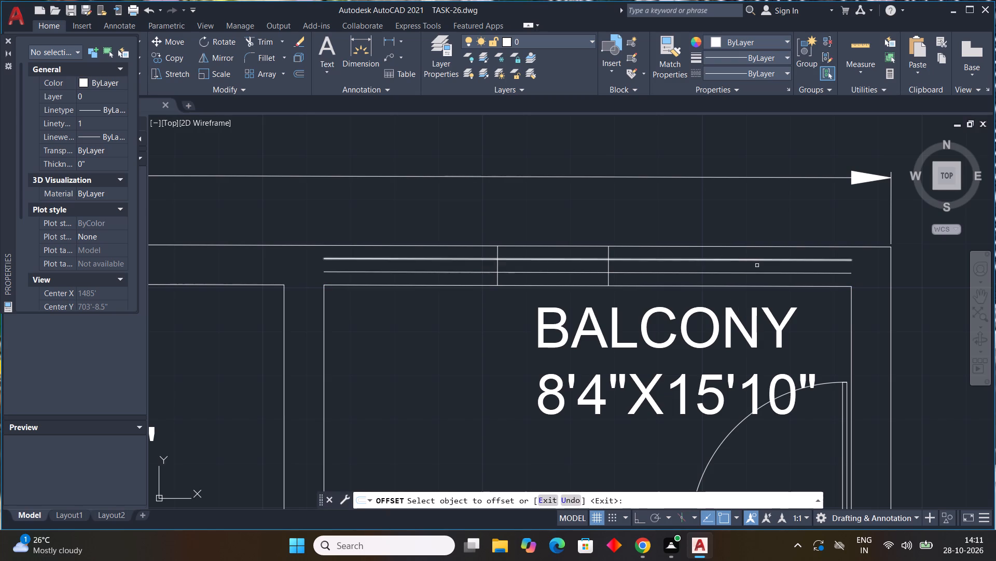
pyautogui.press('Escape')
pyautogui.press('Escape')
pyautogui.press('Escape')
pyautogui.press('Escape')
pyautogui.press('Escape')
pyautogui.press('Escape')
pyautogui.press('Escape')
pyautogui.press('Escape')
pyautogui.press('Escape')
pyautogui.press('Escape')
pyautogui.press('Escape')
pyautogui.press('Escape')
pyautogui.press('Escape')
pyautogui.press('Escape')
pyautogui.press('Escape')
pyautogui.press('Escape')
pyautogui.press('Escape')
pyautogui.press('Escape')
pyautogui.press('Escape')
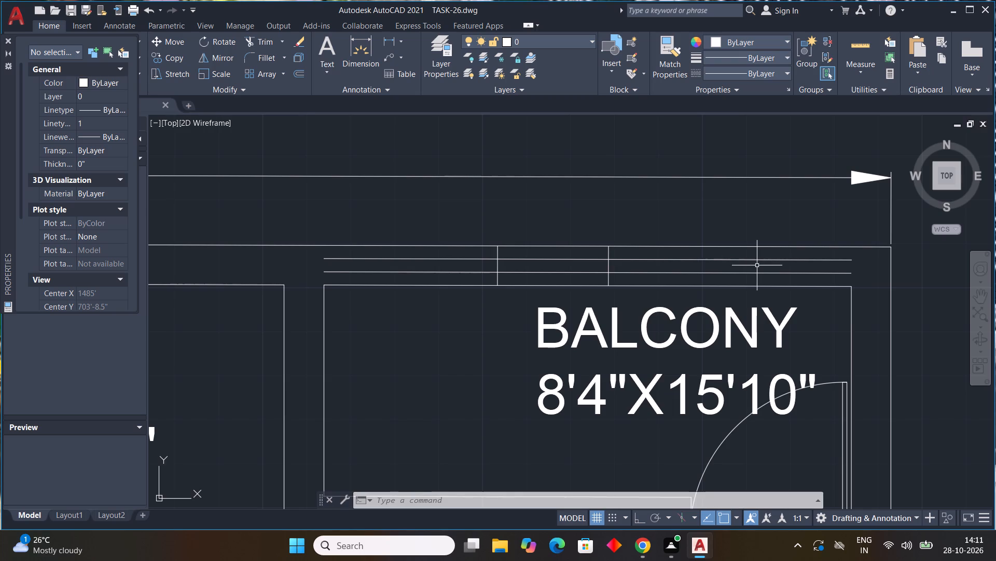
pyautogui.press('Escape')
# Trim the two offset lines on both sides of the small northeast room's window so they remain only between its end lines.
pyautogui.write('TR')
pyautogui.press('space')
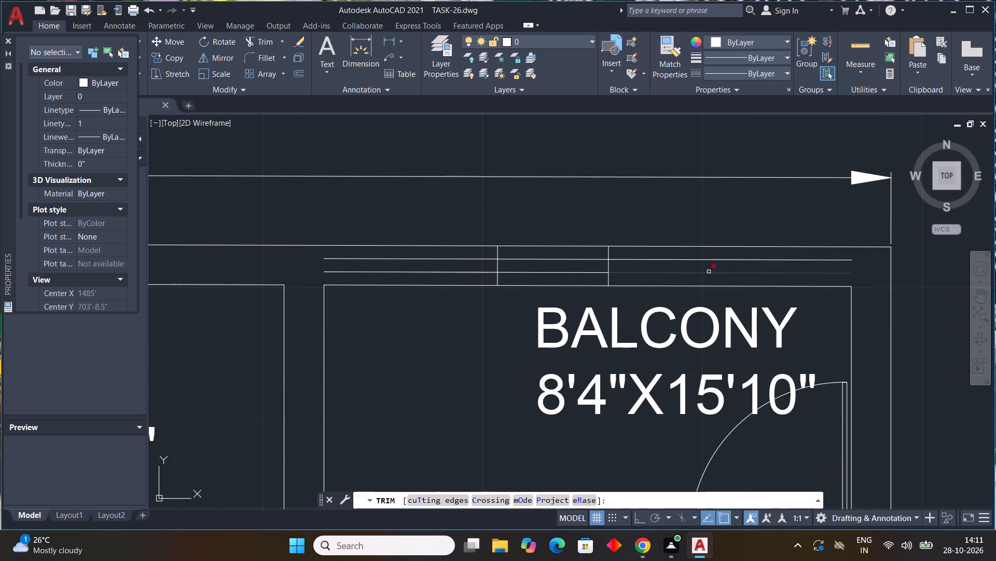
pyautogui.click(704, 260)
pyautogui.click(700, 271)
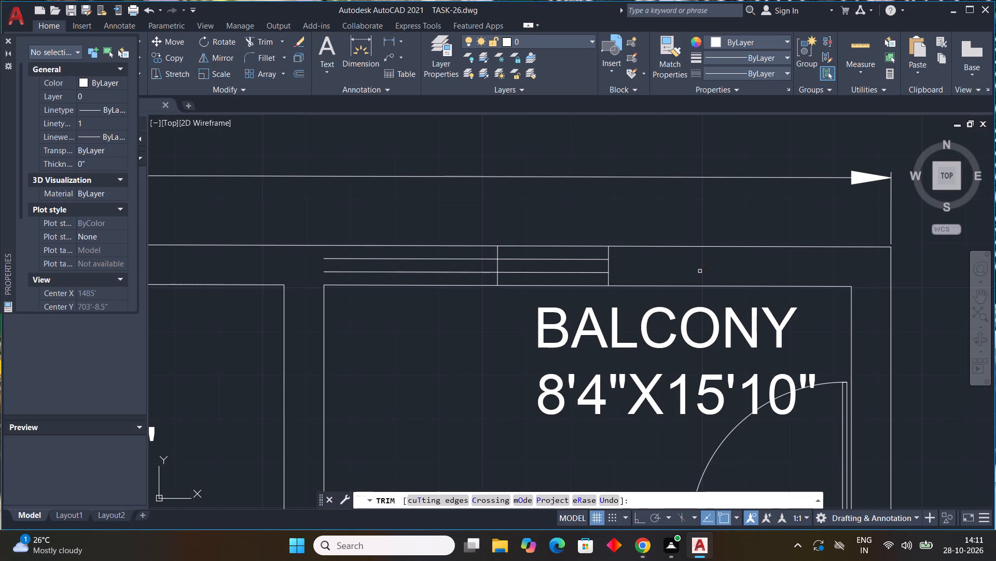
pyautogui.click(472, 271)
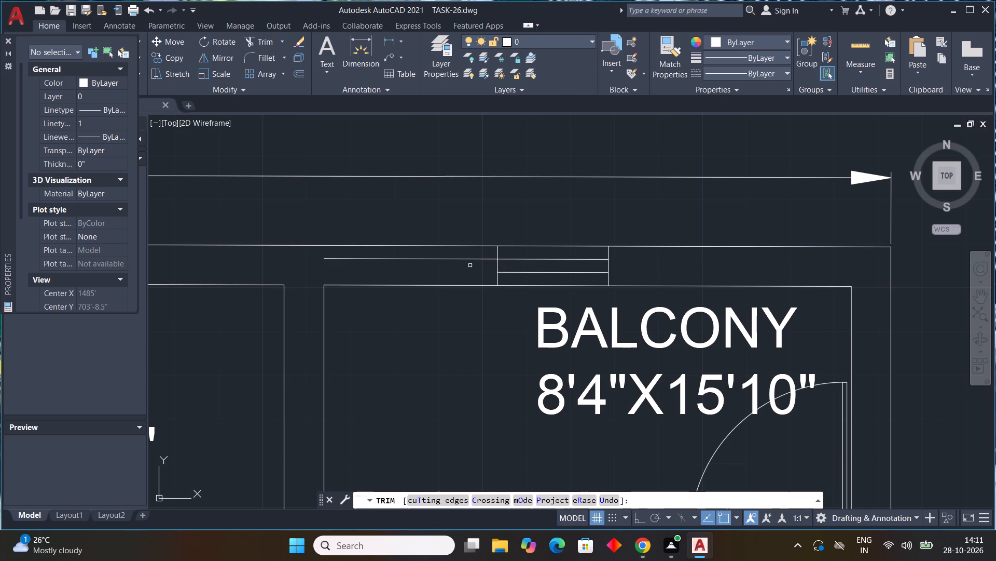
pyautogui.click(471, 259)
pyautogui.scroll(-4, 486, 300)
pyautogui.moveTo(621, 316); pyautogui.dragTo(633, 293, button='middle')
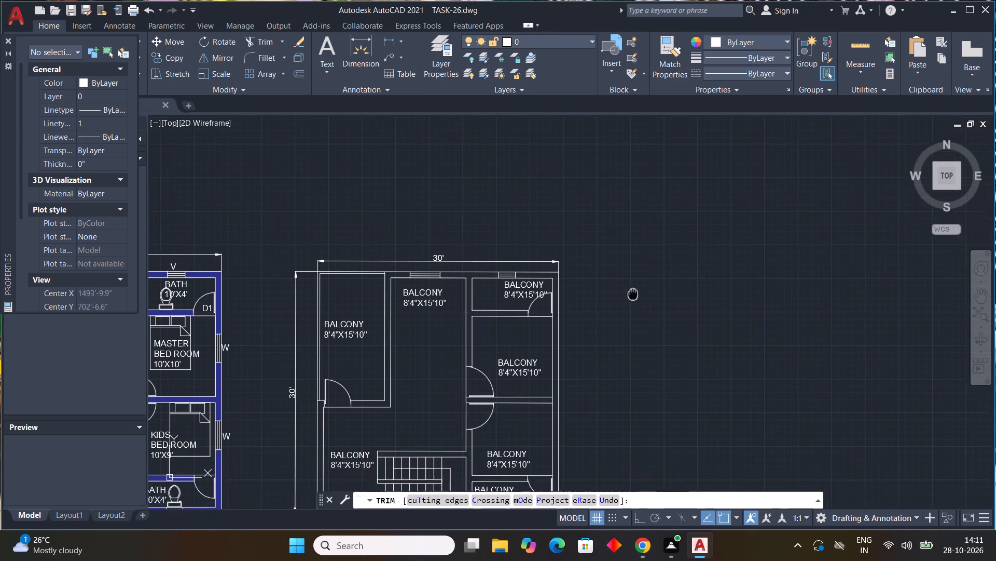
pyautogui.moveTo(633, 293); pyautogui.dragTo(659, 241, button='middle')
pyautogui.press('Escape')
pyautogui.press('Escape')
pyautogui.press('Escape')
pyautogui.press('Escape')
# Draw two short lines across the east wall of the room just south of the small northeast room as its window opening ends.
pyautogui.scroll(3, 582, 291)
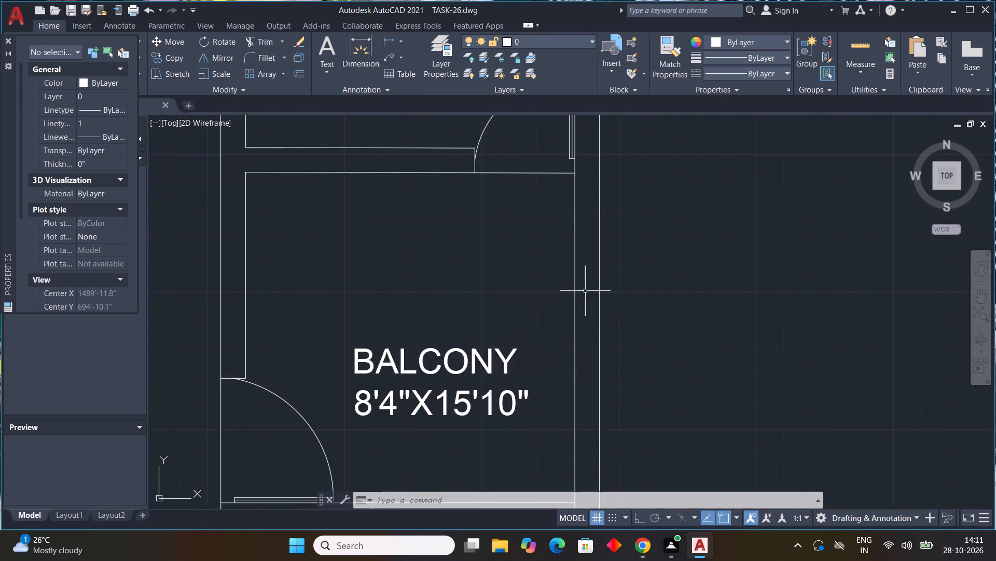
pyautogui.scroll(-1, 620, 296)
pyautogui.moveTo(620, 296); pyautogui.dragTo(627, 284, button='middle')
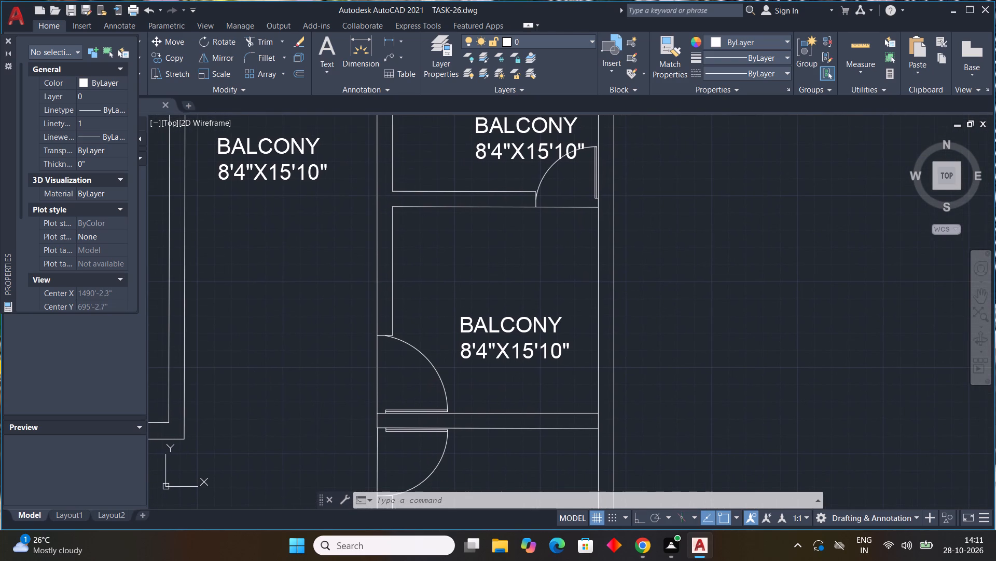
pyautogui.press('l')
pyautogui.press('space')
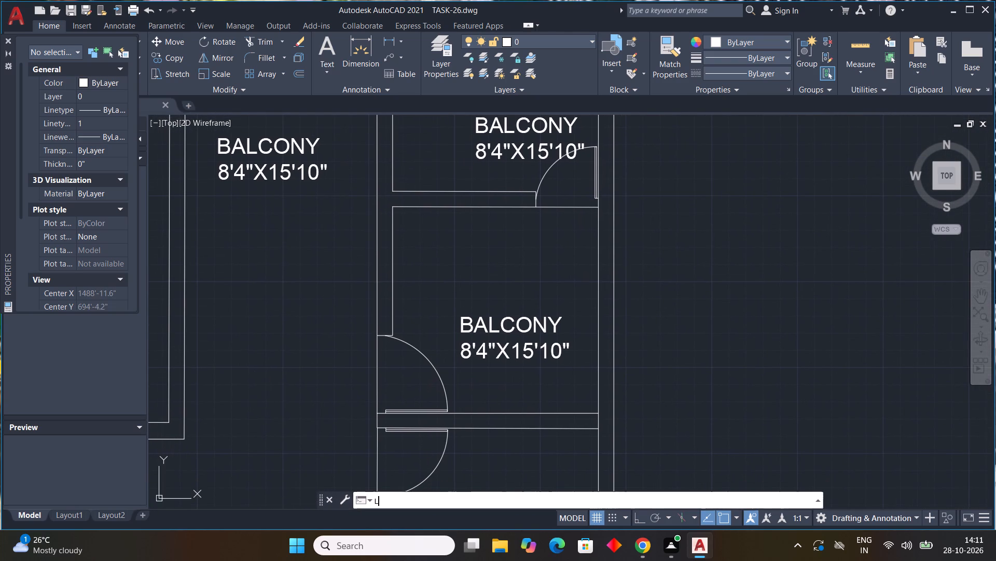
pyautogui.click(614, 253)
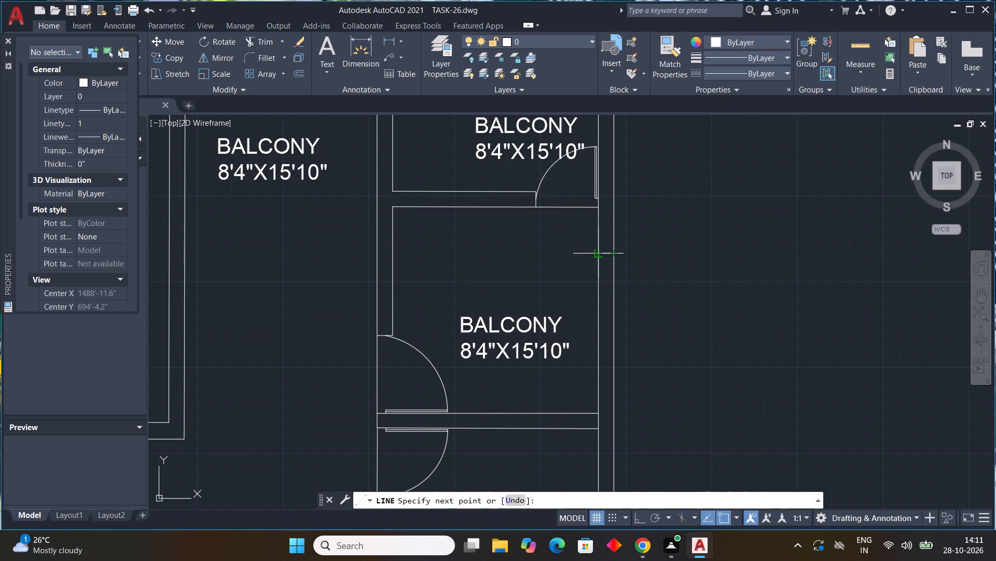
pyautogui.click(598, 256)
pyautogui.press('Escape')
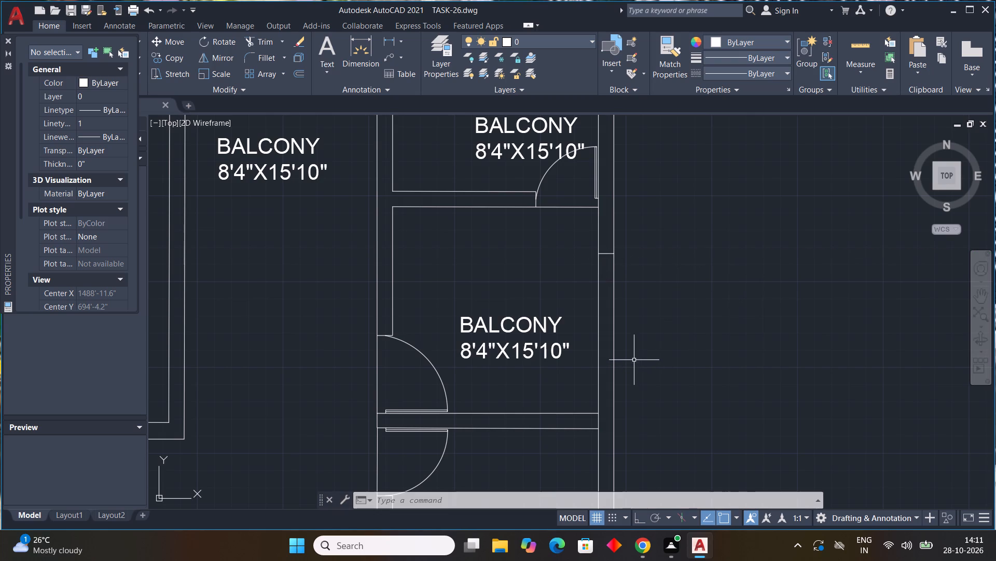
pyautogui.press('l')
pyautogui.press('space')
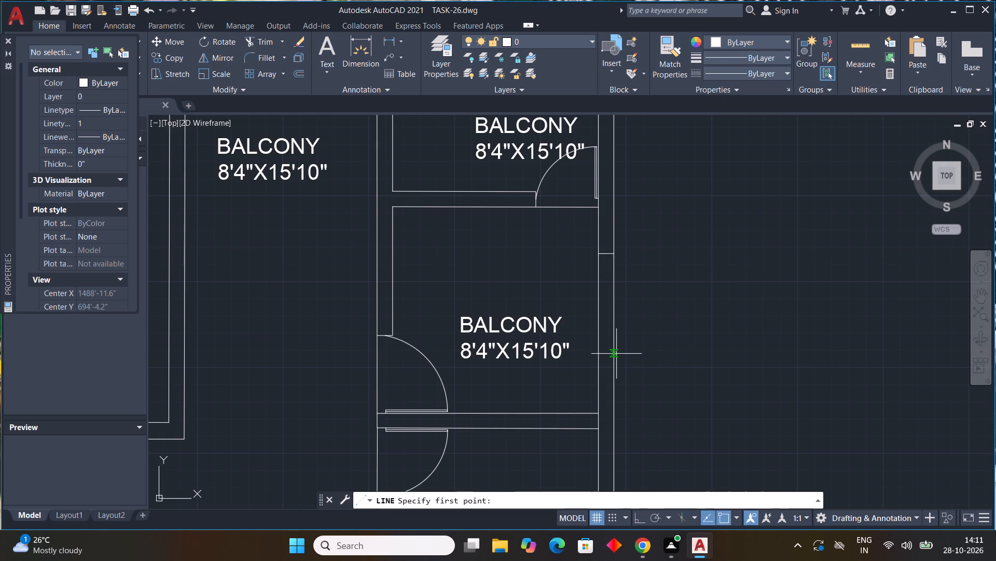
pyautogui.scroll(-1, 616, 354)
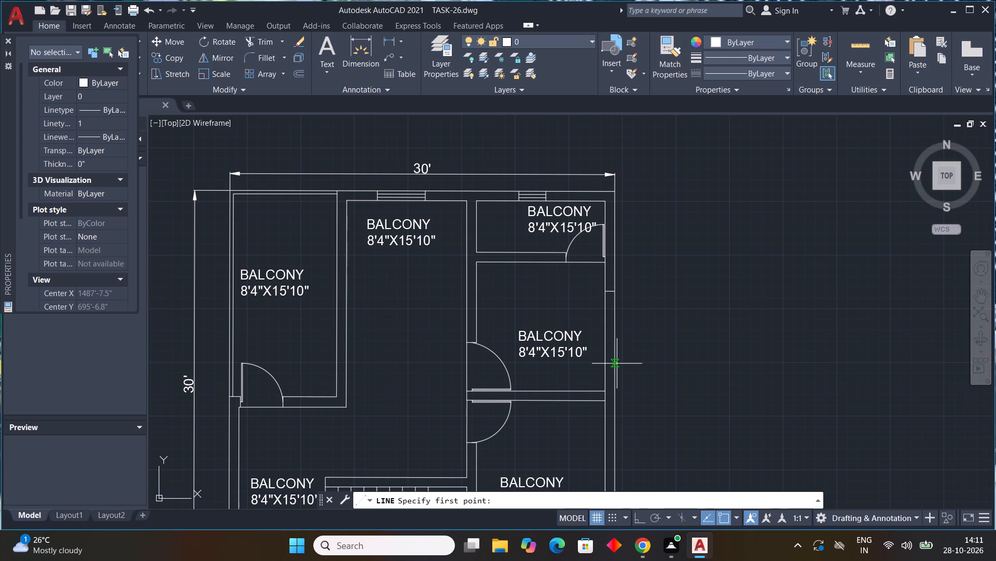
pyautogui.scroll(1, 617, 364)
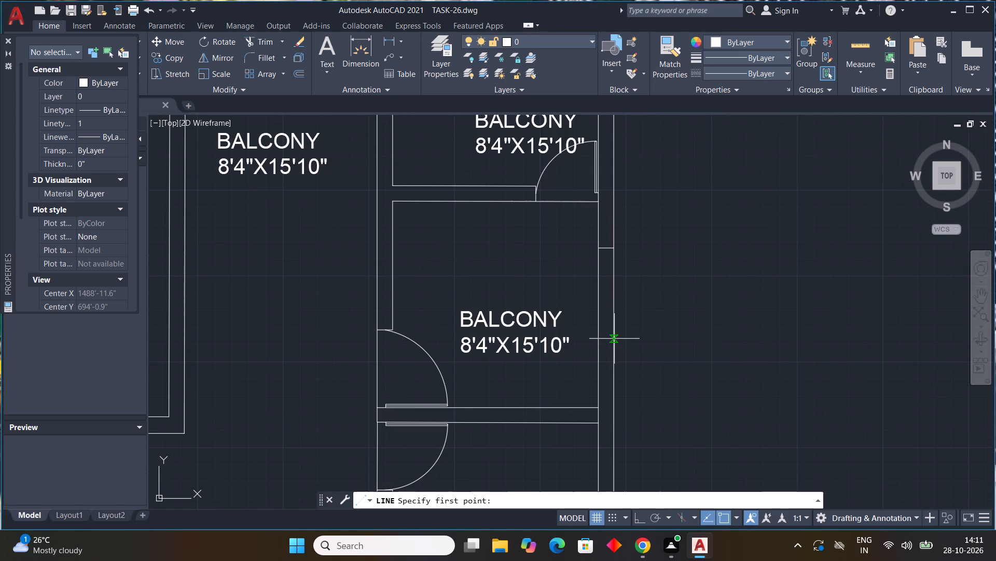
pyautogui.click(614, 337)
pyautogui.click(600, 337)
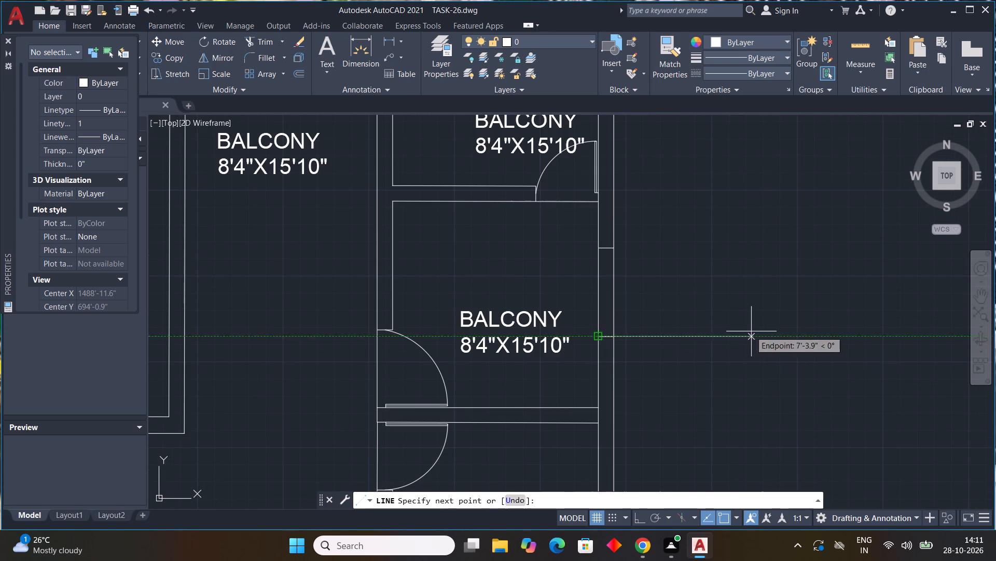
pyautogui.press('Escape')
# Trim the inner east wall line between the two lines of the partition separating the two larger east rooms.
pyautogui.press('t')
pyautogui.press('r')
pyautogui.press('space')
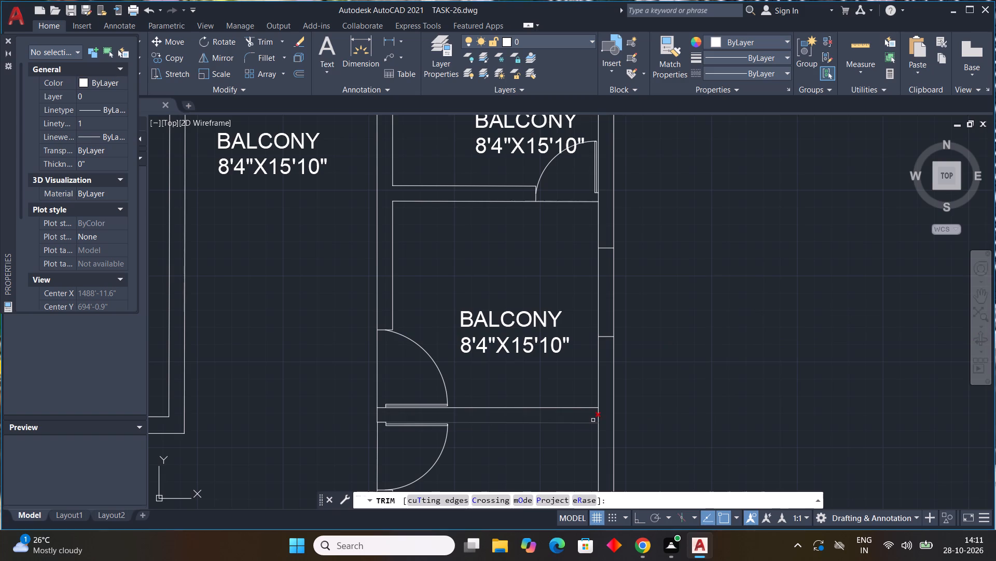
pyautogui.click(597, 416)
pyautogui.scroll(-2, 690, 397)
pyautogui.moveTo(754, 398); pyautogui.dragTo(753, 394, button='middle')
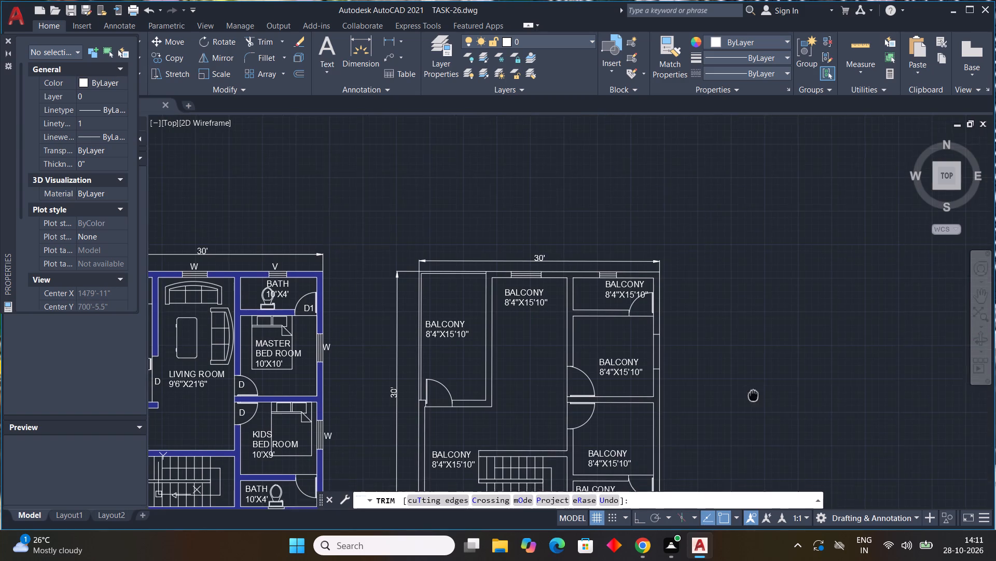
pyautogui.moveTo(753, 394); pyautogui.dragTo(698, 278, button='middle')
pyautogui.press('Escape')
pyautogui.press('Escape')
pyautogui.press('Escape')
pyautogui.press('Escape')
pyautogui.press('Escape')
pyautogui.press('Escape')
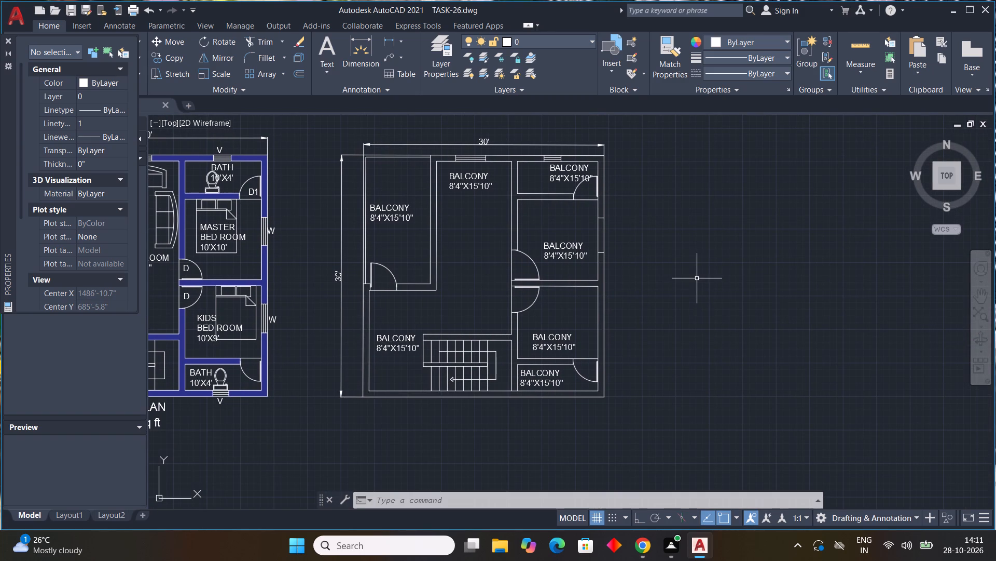
pyautogui.press('Escape')
# Offset the upper larger east room's inner east wall line outward twice at 3" spacing to form its window's pane lines.
pyautogui.scroll(1, 615, 266)
pyautogui.moveTo(624, 264); pyautogui.dragTo(631, 297, button='middle')
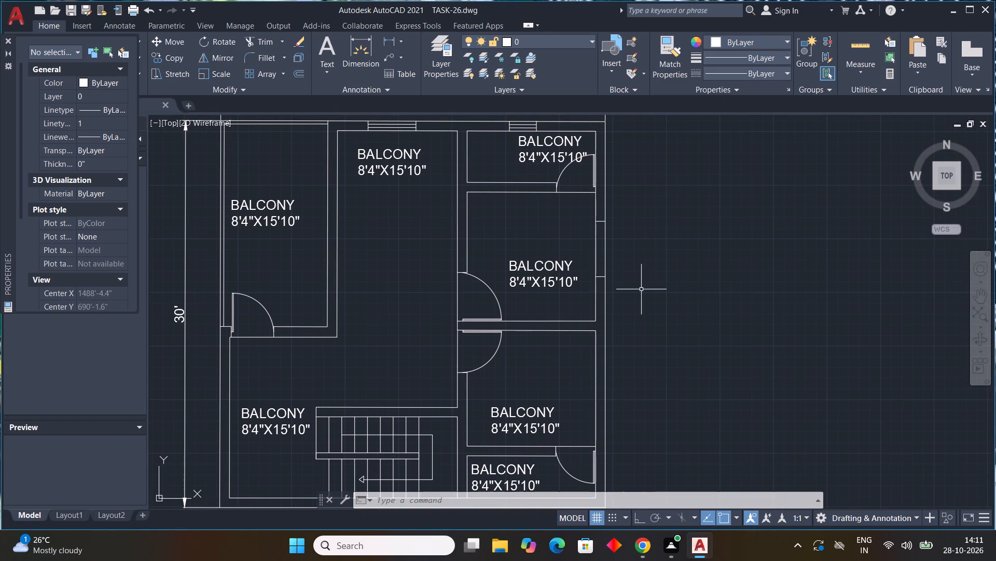
pyautogui.write('OFF')
pyautogui.press('space')
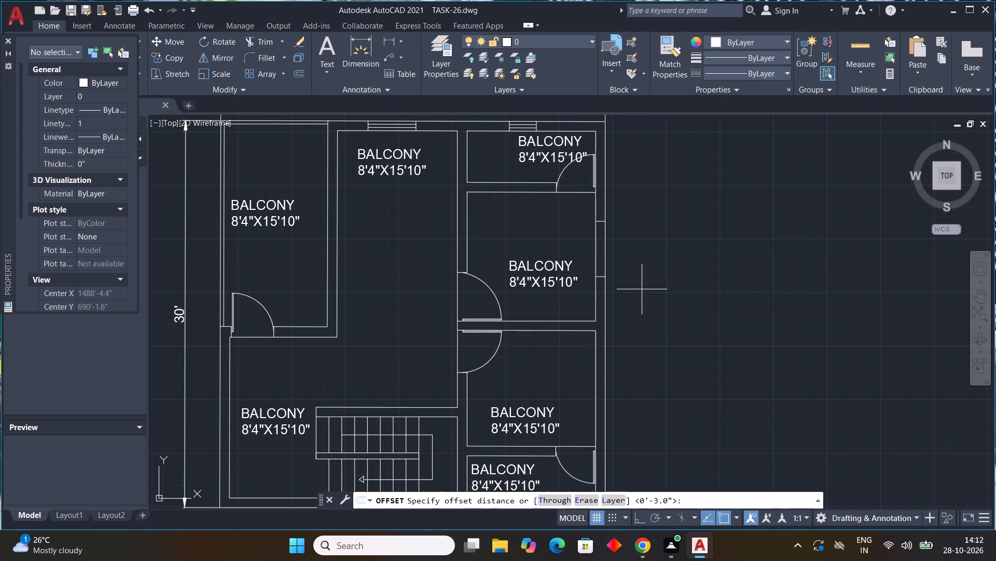
pyautogui.press('3')
pyautogui.hotkey('shift', '"')
pyautogui.press('Return')
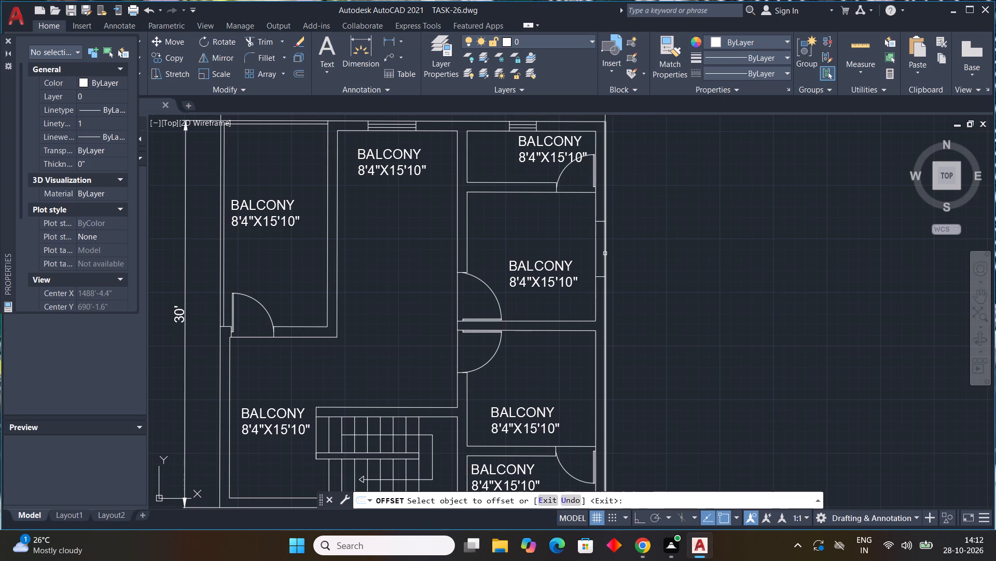
pyautogui.scroll(1, 583, 309)
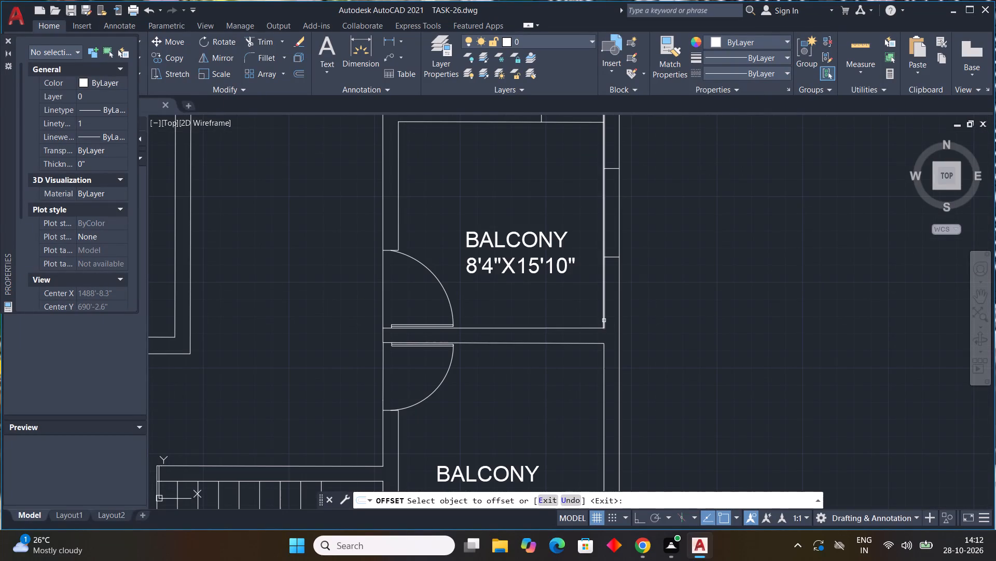
pyautogui.click(604, 320)
pyautogui.click(614, 326)
pyautogui.click(610, 323)
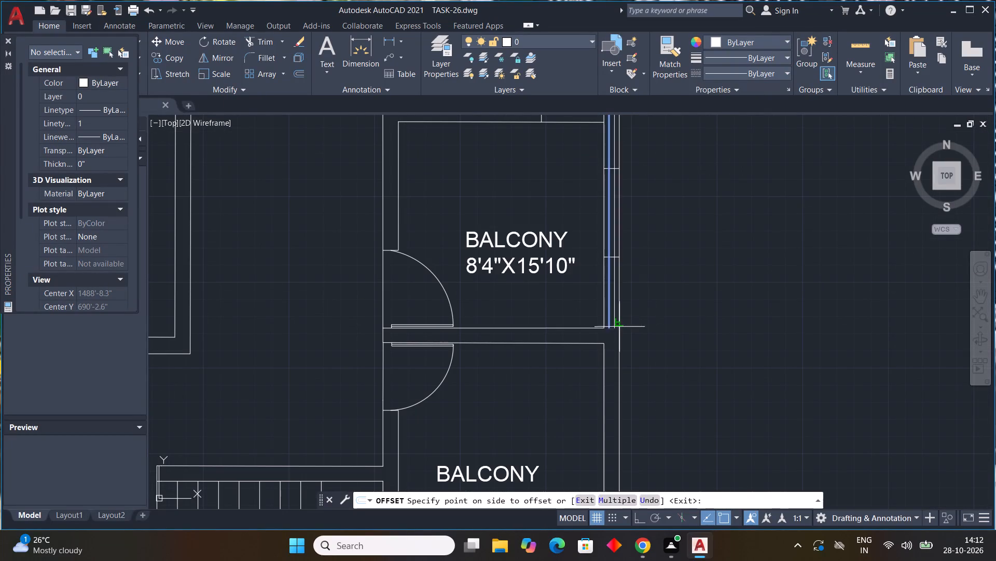
pyautogui.click(619, 327)
pyautogui.scroll(-1, 690, 295)
pyautogui.moveTo(689, 295); pyautogui.dragTo(680, 335, button='middle')
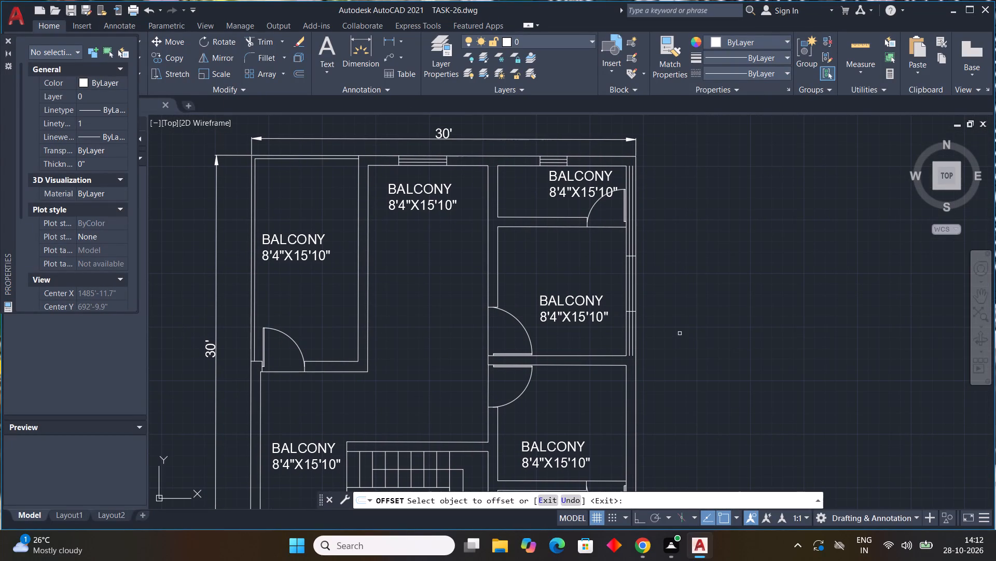
pyautogui.press('Escape')
pyautogui.press('Escape')
pyautogui.press('Escape')
pyautogui.press('Escape')
pyautogui.press('Escape')
pyautogui.press('Escape')
pyautogui.press('Escape')
pyautogui.press('Escape')
# Trim the two offset lines north and south of the east wall window so they remain only between its end lines.
pyautogui.moveTo(667, 261); pyautogui.dragTo(677, 303, button='middle')
pyautogui.write('TR')
pyautogui.press('space')
pyautogui.scroll(2, 642, 277)
pyautogui.moveTo(637, 287); pyautogui.dragTo(638, 288)
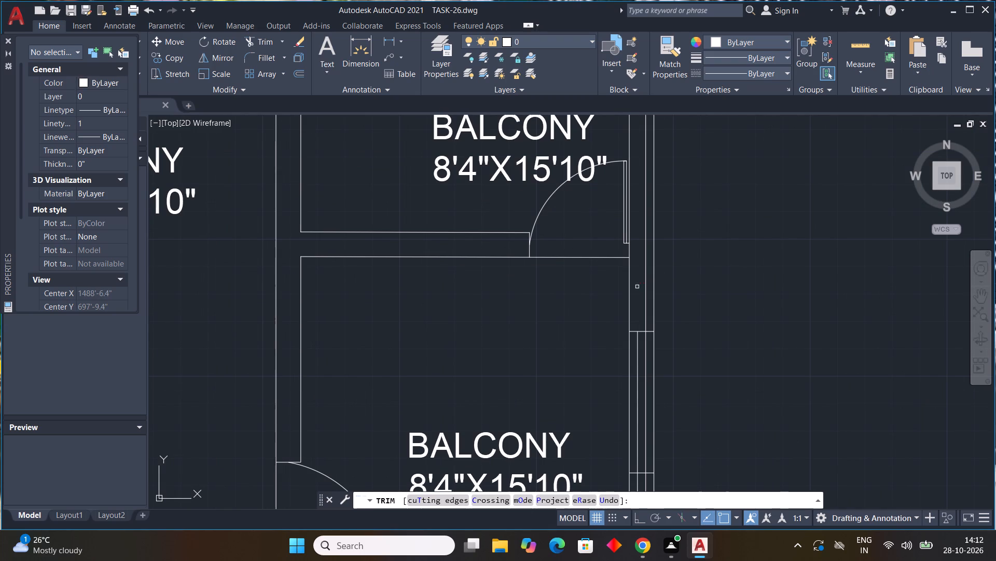
pyautogui.moveTo(638, 288); pyautogui.dragTo(644, 291)
pyautogui.click(646, 292)
pyautogui.scroll(-4, 686, 378)
pyautogui.scroll(4, 682, 408)
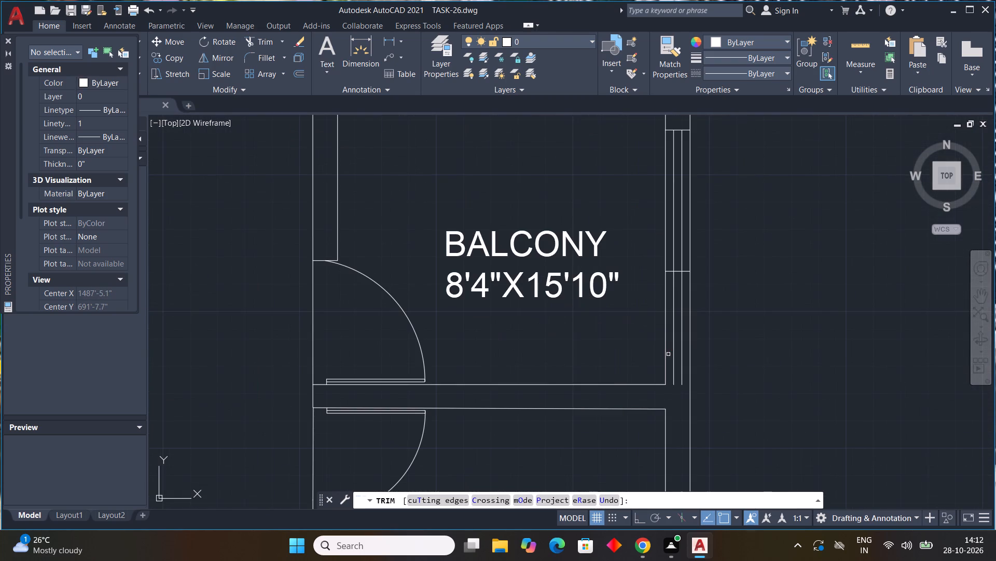
pyautogui.click(672, 358)
pyautogui.click(681, 359)
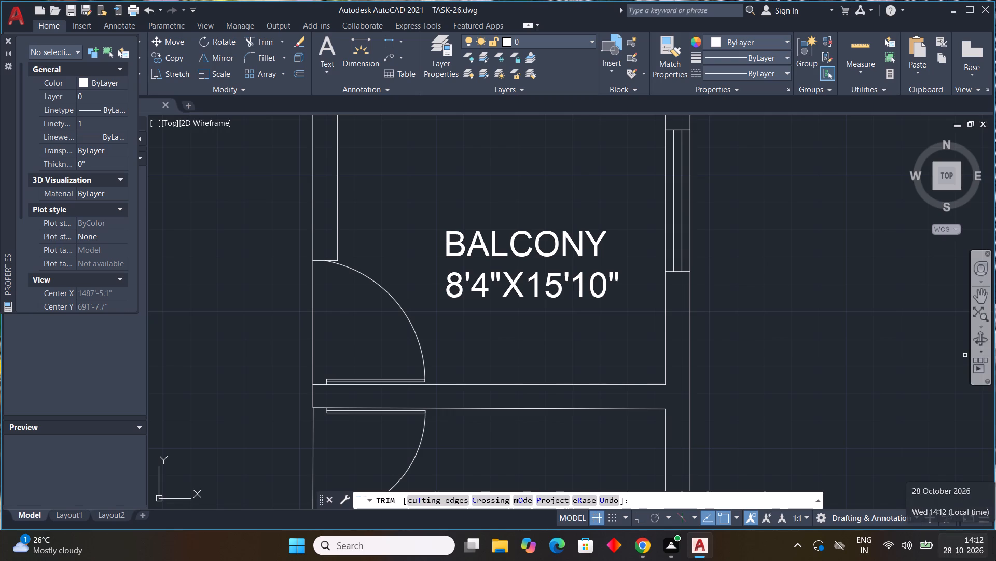
pyautogui.scroll(-3, 671, 321)
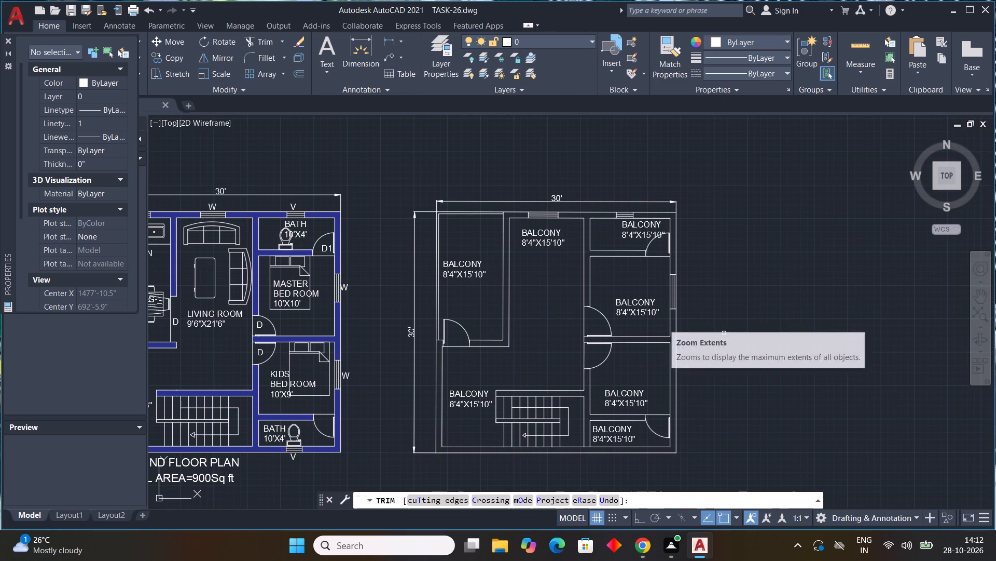
pyautogui.moveTo(723, 332); pyautogui.dragTo(693, 295, button='middle')
pyautogui.press('Escape')
pyautogui.press('Escape')
pyautogui.press('Escape')
pyautogui.press('Escape')
pyautogui.press('Escape')
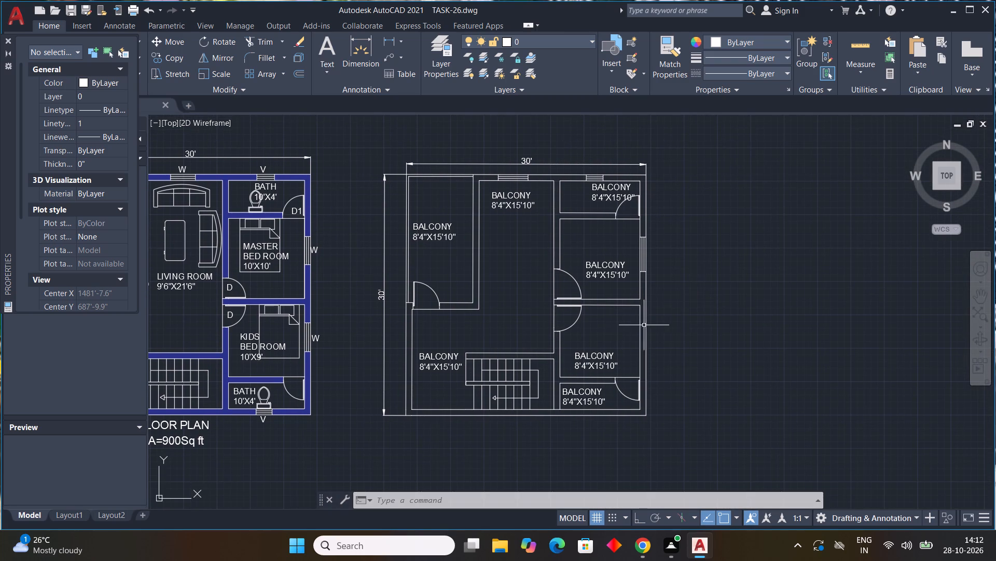
# Draw two short lines across the east wall of the lower larger east room as its window opening ends.
pyautogui.scroll(2, 649, 325)
pyautogui.moveTo(662, 316); pyautogui.dragTo(699, 229, button='middle')
pyautogui.write('L')
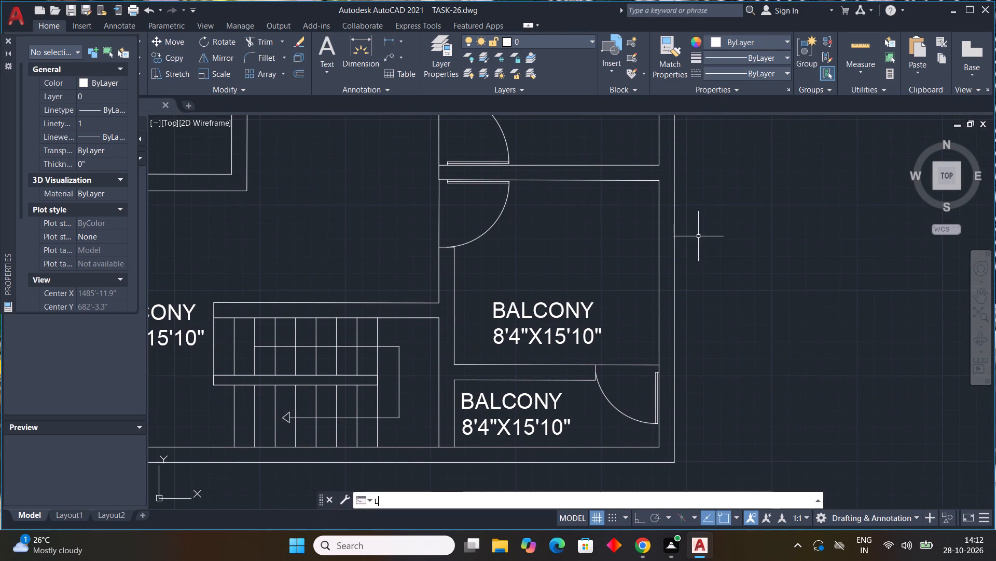
pyautogui.press('space')
pyautogui.scroll(1, 671, 227)
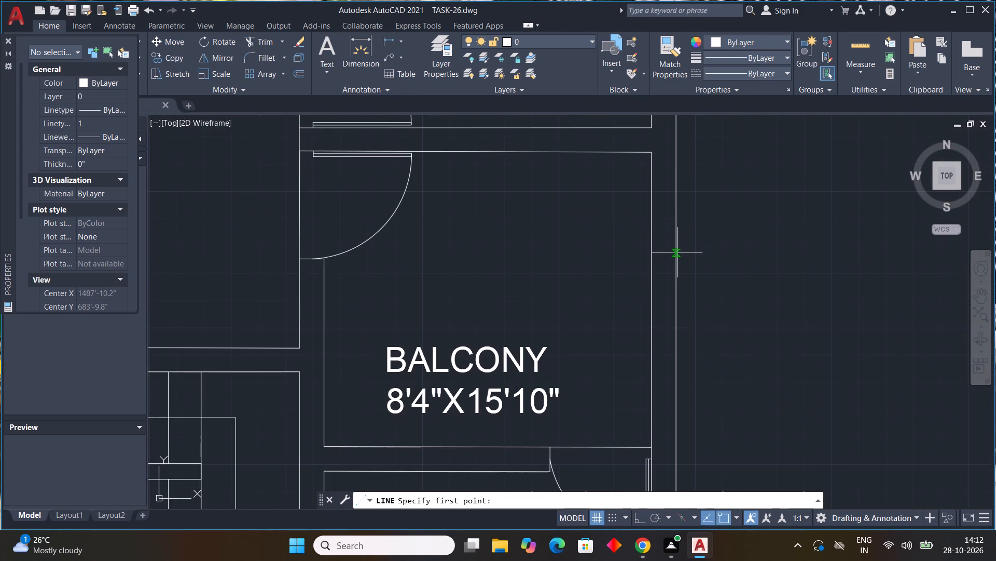
pyautogui.click(675, 237)
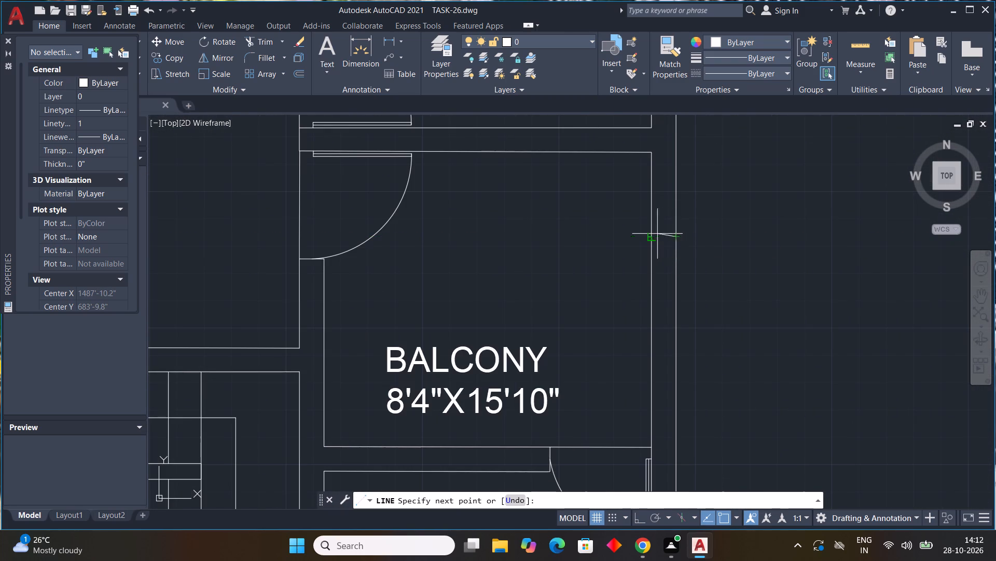
pyautogui.click(650, 235)
pyautogui.press('Escape')
pyautogui.press('space')
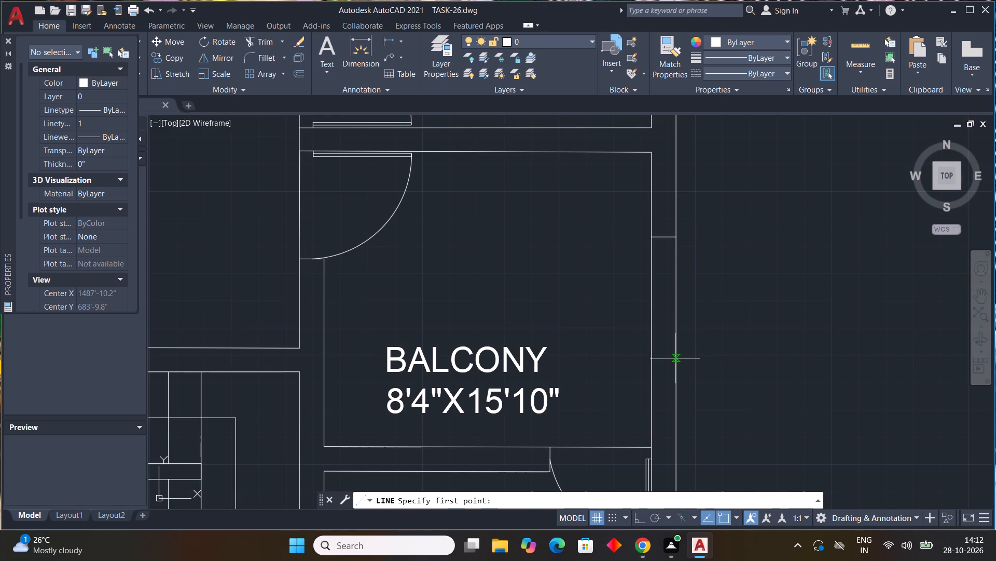
pyautogui.click(675, 358)
pyautogui.click(650, 360)
pyautogui.press('Escape')
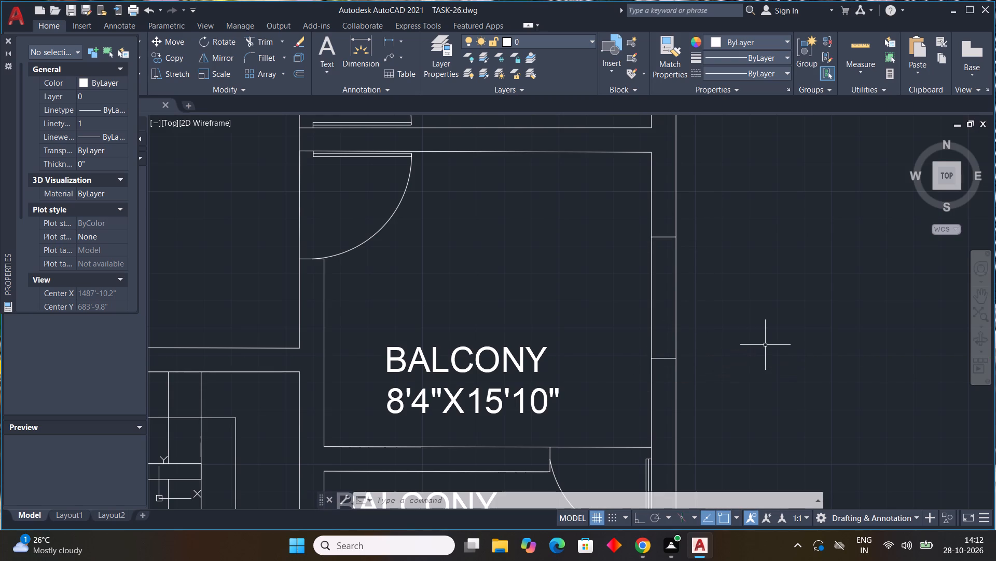
# Offset the lower larger east room's inner east wall line outward twice at 3" spacing to form its window's pane lines.
pyautogui.scroll(-1, 748, 332)
pyautogui.moveTo(753, 334); pyautogui.dragTo(737, 289, button='middle')
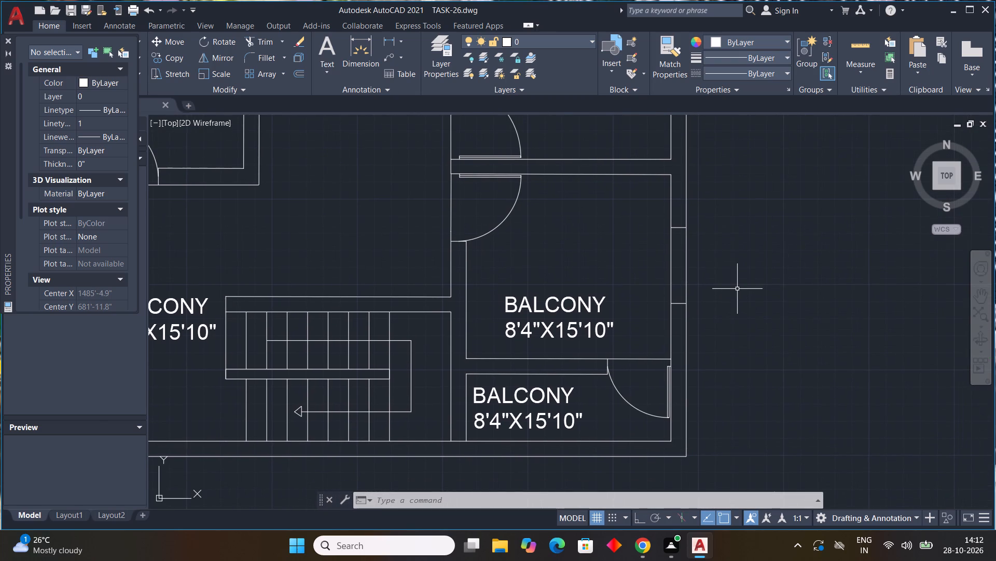
pyautogui.press('o')
pyautogui.write('FF')
pyautogui.press('space')
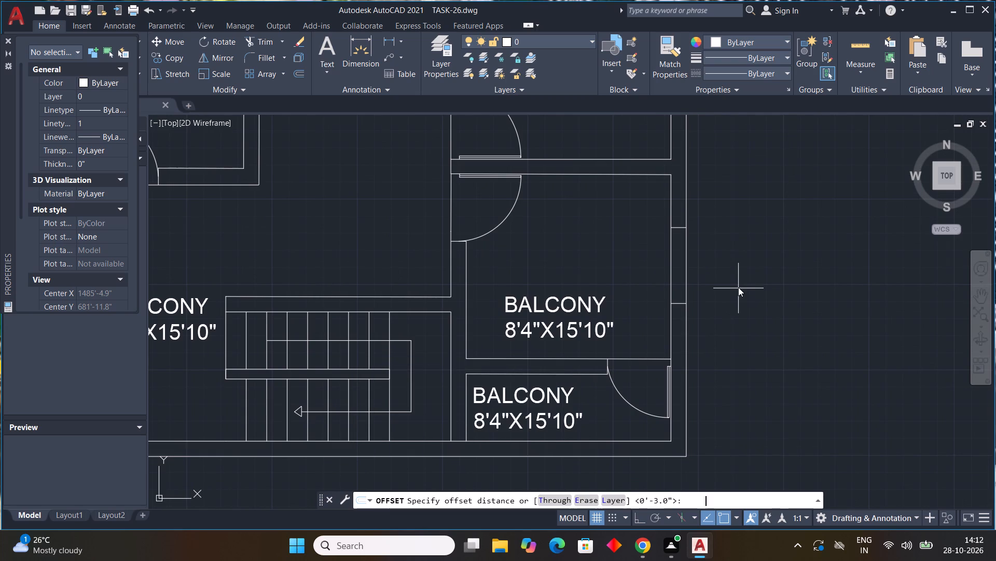
pyautogui.press('3')
pyautogui.hotkey('shift', '"')
pyautogui.press('Return')
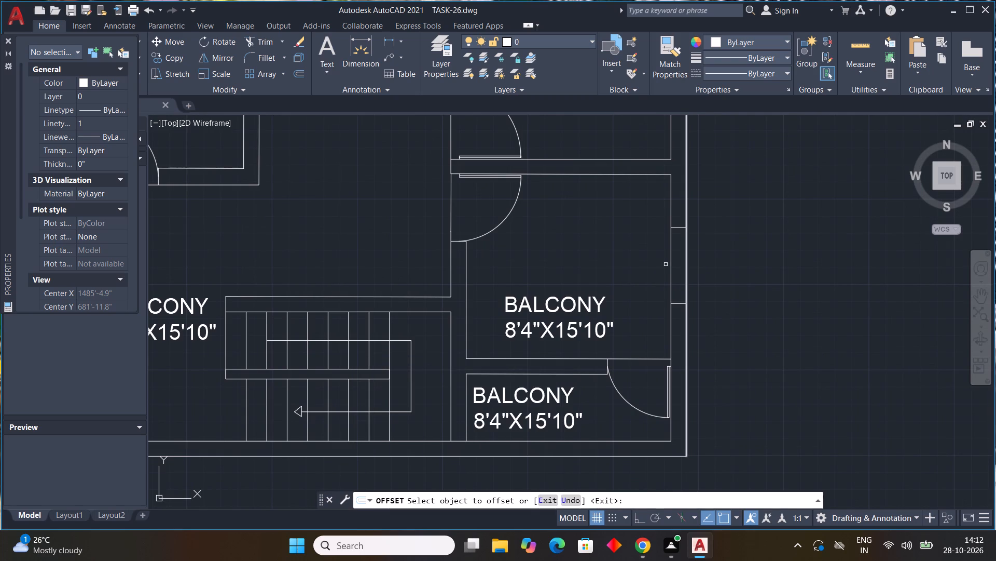
pyautogui.click(672, 257)
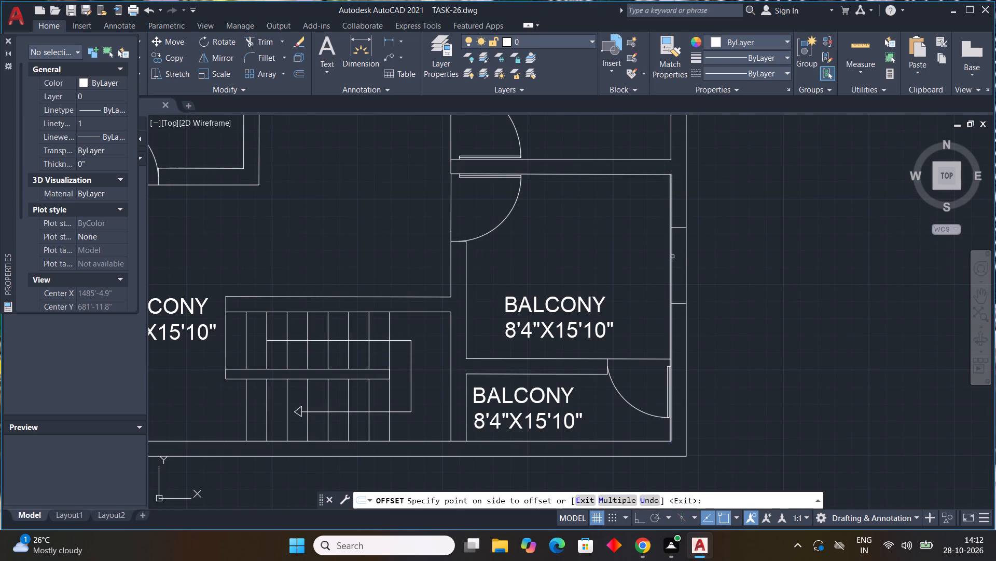
pyautogui.click(673, 256)
pyautogui.moveTo(677, 254); pyautogui.dragTo(694, 265)
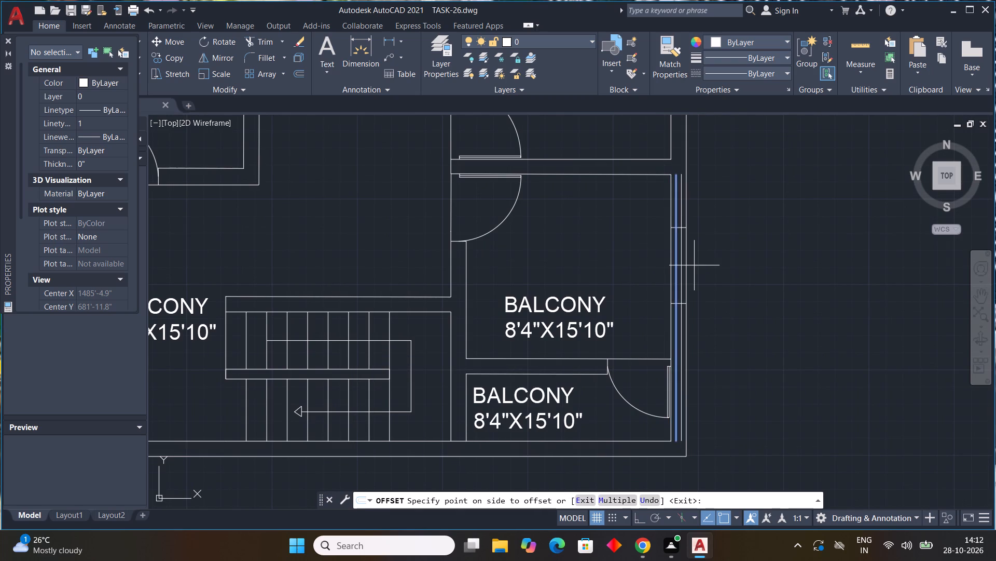
pyautogui.click(695, 265)
pyautogui.press('Escape')
pyautogui.press('Escape')
pyautogui.press('Escape')
pyautogui.press('Escape')
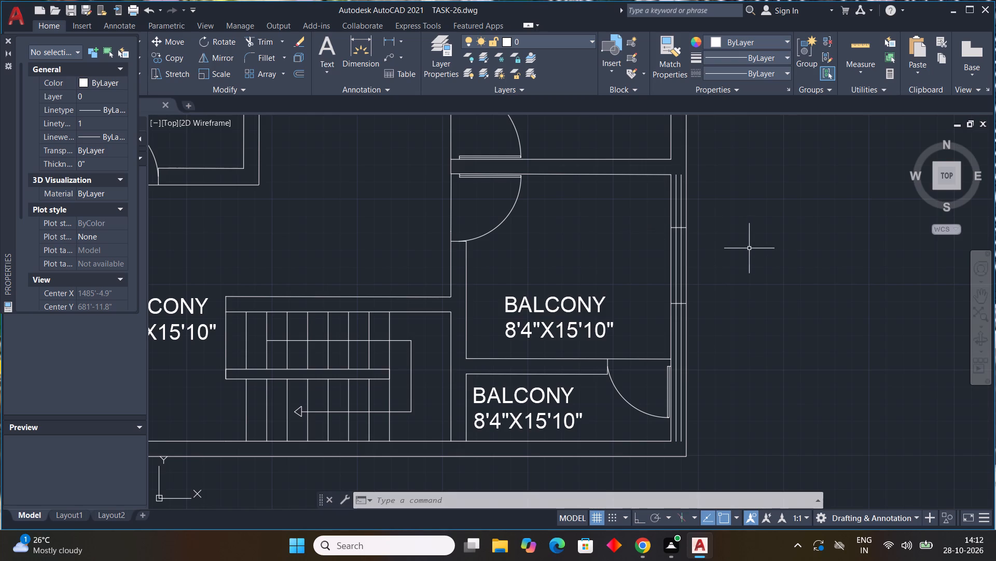
# Trim the two offset lines north and south of the lower east window so they remain only between its end lines.
pyautogui.write('TR')
pyautogui.press('space')
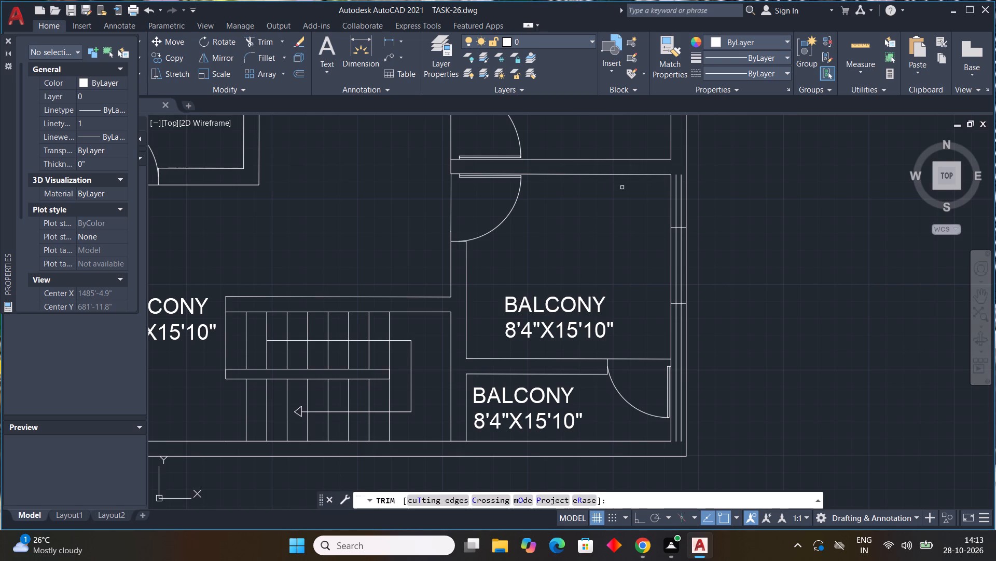
pyautogui.scroll(3, 677, 206)
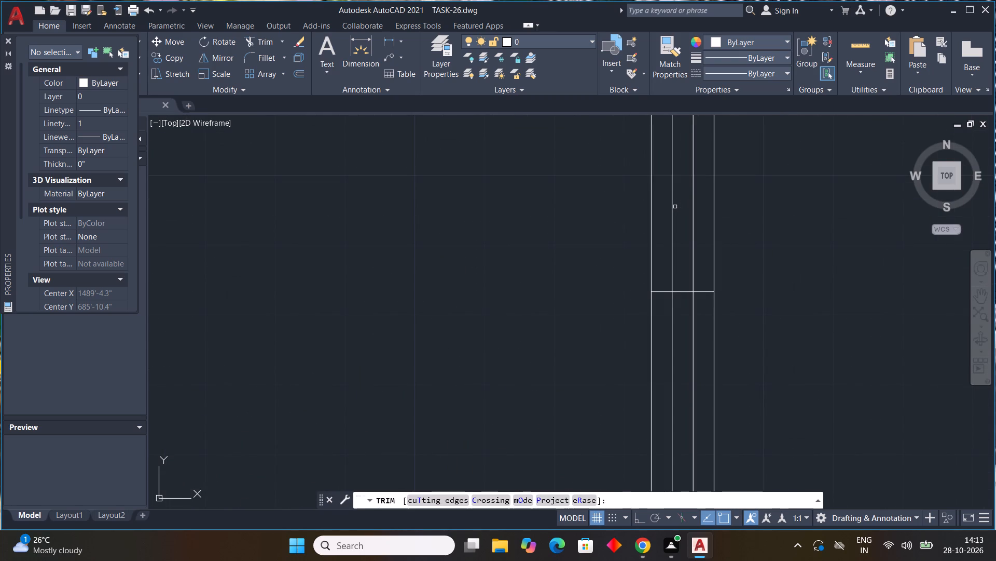
pyautogui.click(673, 207)
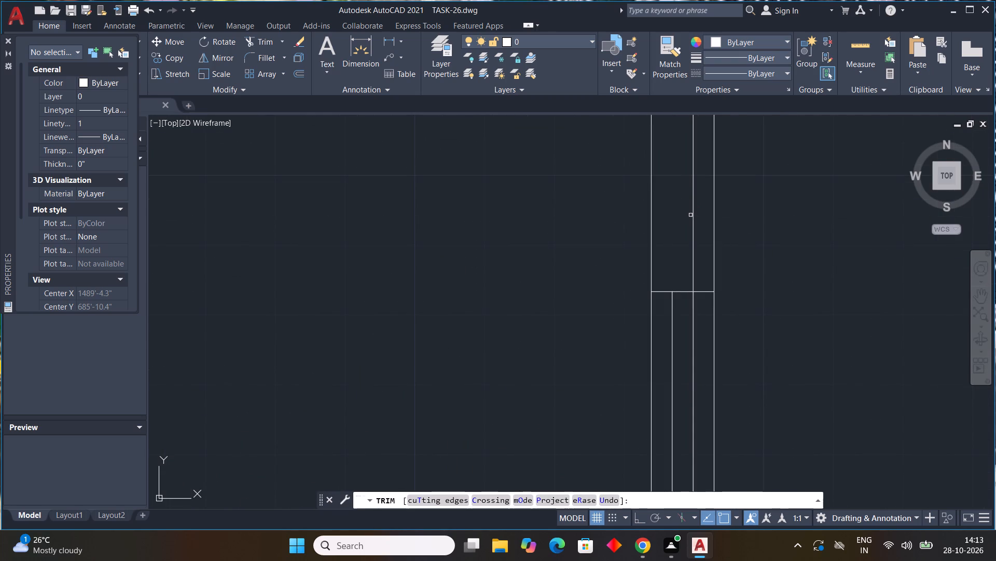
pyautogui.click(691, 215)
pyautogui.scroll(-4, 721, 247)
pyautogui.scroll(3, 709, 373)
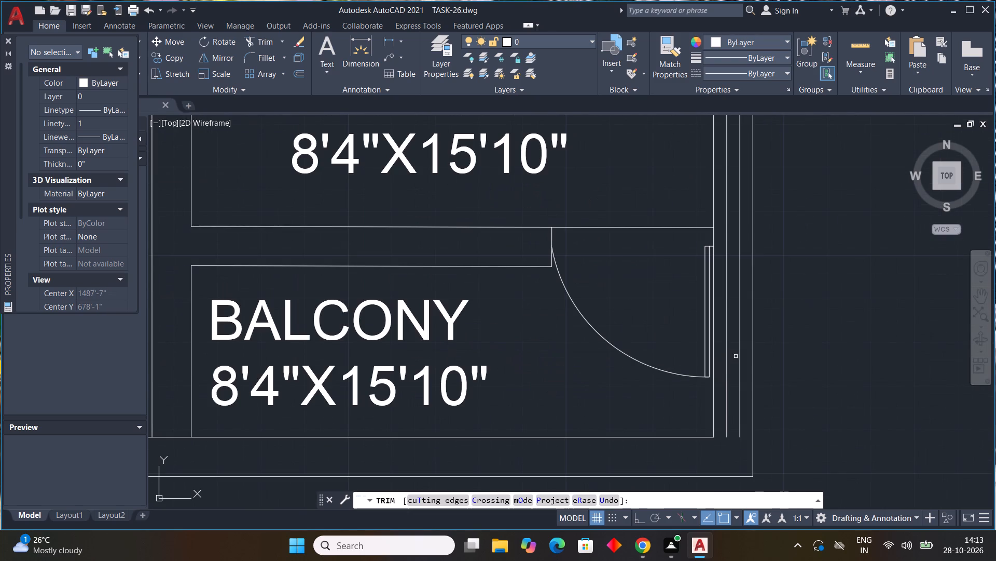
pyautogui.scroll(-1, 731, 354)
pyautogui.click(730, 349)
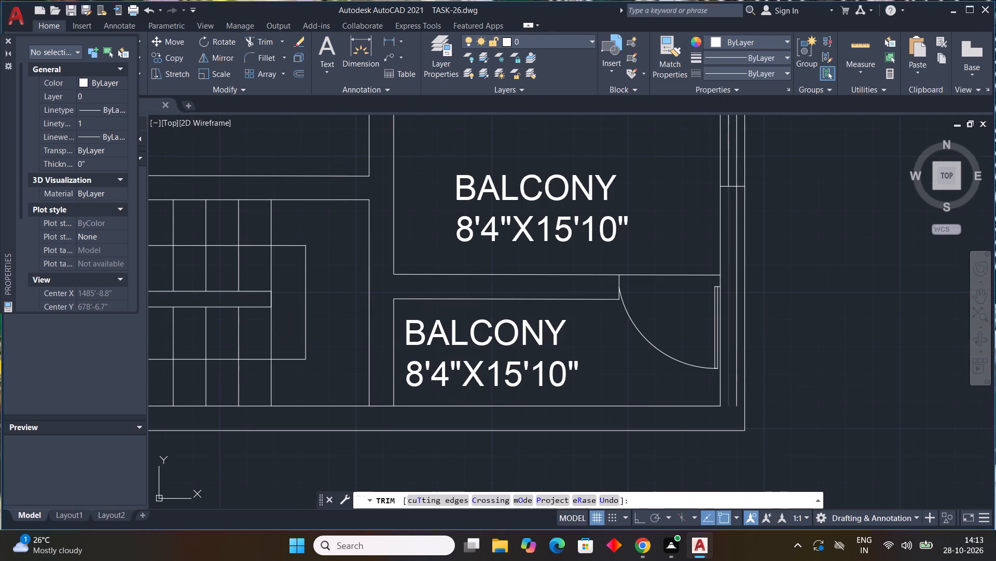
pyautogui.click(737, 344)
pyautogui.scroll(-4, 771, 335)
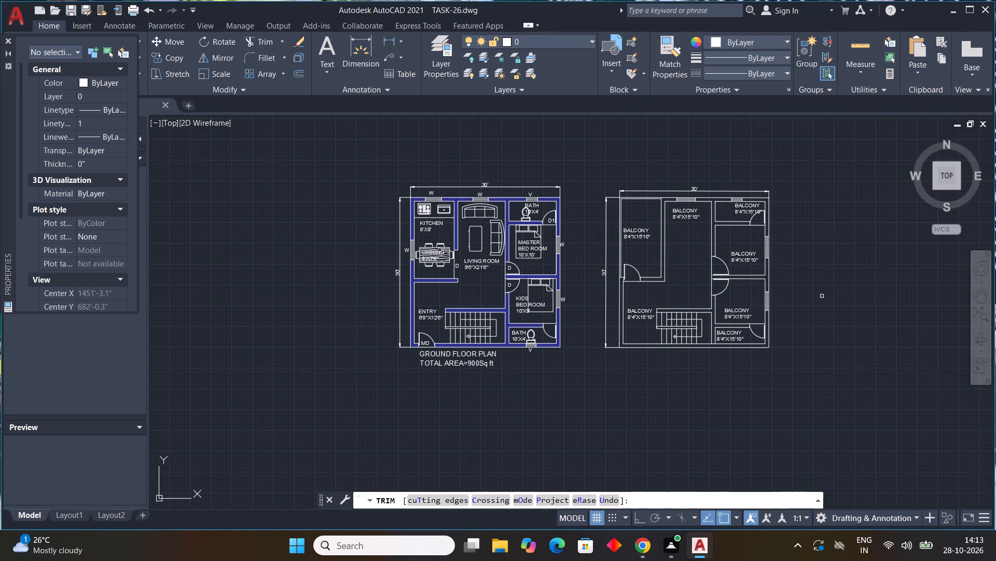
pyautogui.press('Escape')
pyautogui.press('Escape')
pyautogui.press('Escape')
pyautogui.press('Escape')
pyautogui.press('Escape')
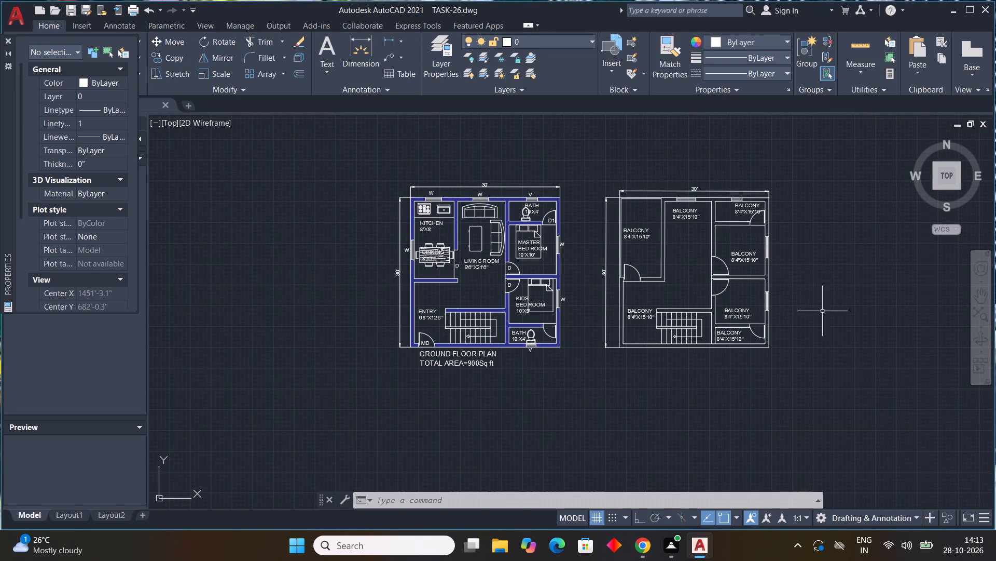
# Trim the inner south wall line between the two lines of the partition separating the staircase from the small southeast room.
pyautogui.scroll(2, 737, 350)
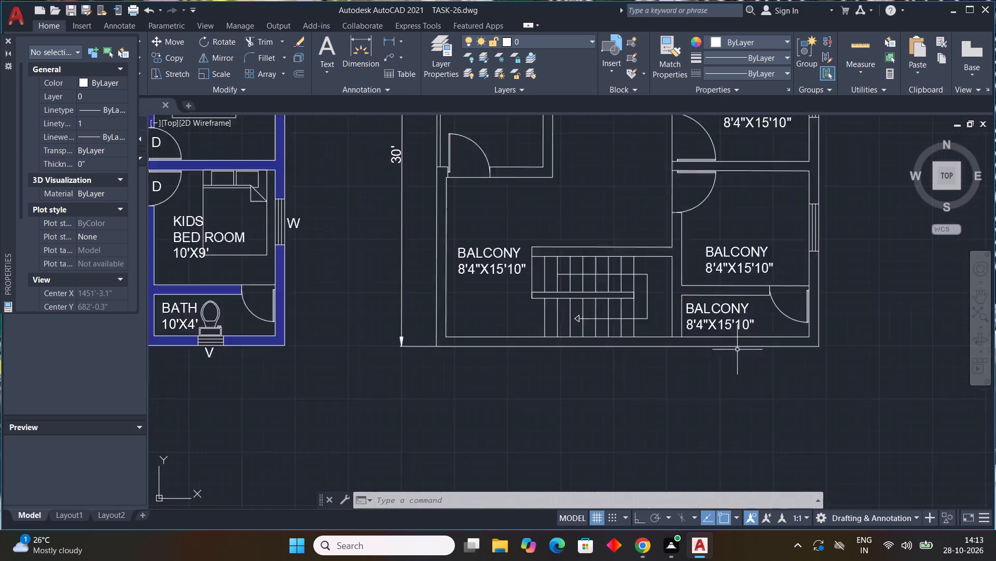
pyautogui.scroll(1, 737, 350)
pyautogui.write('TR')
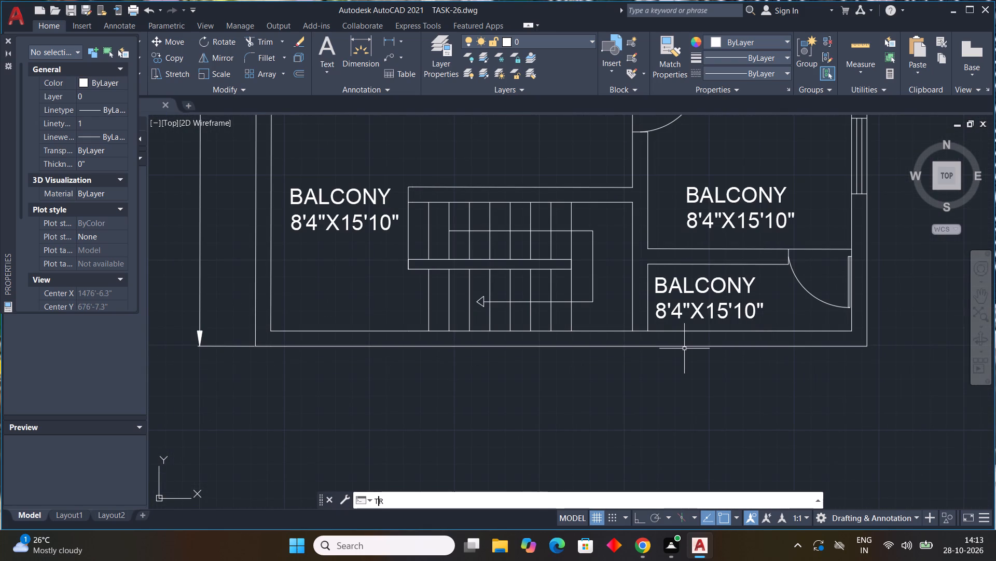
pyautogui.press('space')
pyautogui.click(642, 330)
pyautogui.scroll(-2, 696, 365)
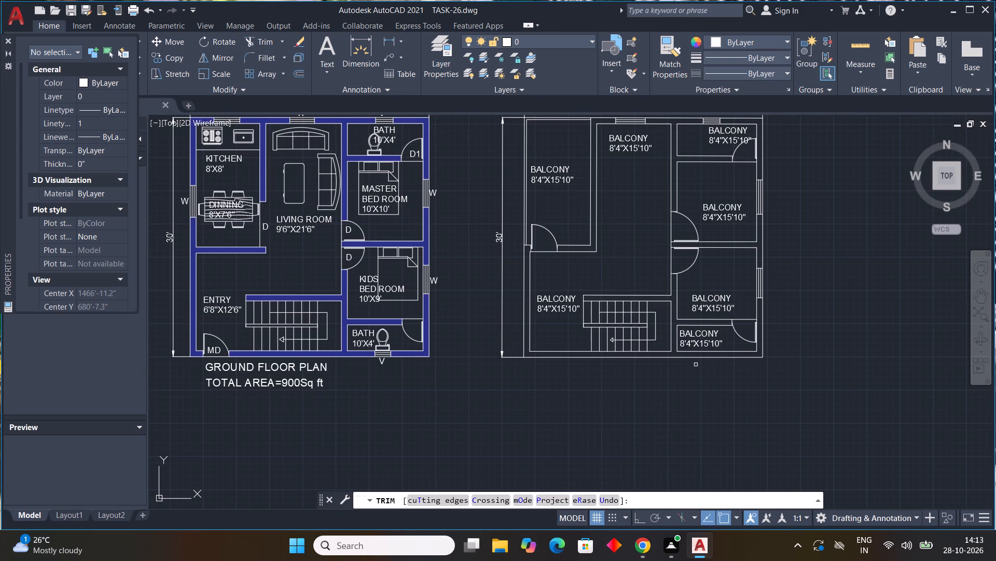
pyautogui.press('Escape')
pyautogui.press('Escape')
pyautogui.press('Escape')
pyautogui.press('Escape')
pyautogui.press('Escape')
# Draw two short lines across the south wall of the small southeast room as its ventilator opening ends.
pyautogui.scroll(2, 778, 383)
pyautogui.press('l')
pyautogui.press('space')
pyautogui.scroll(1, 603, 310)
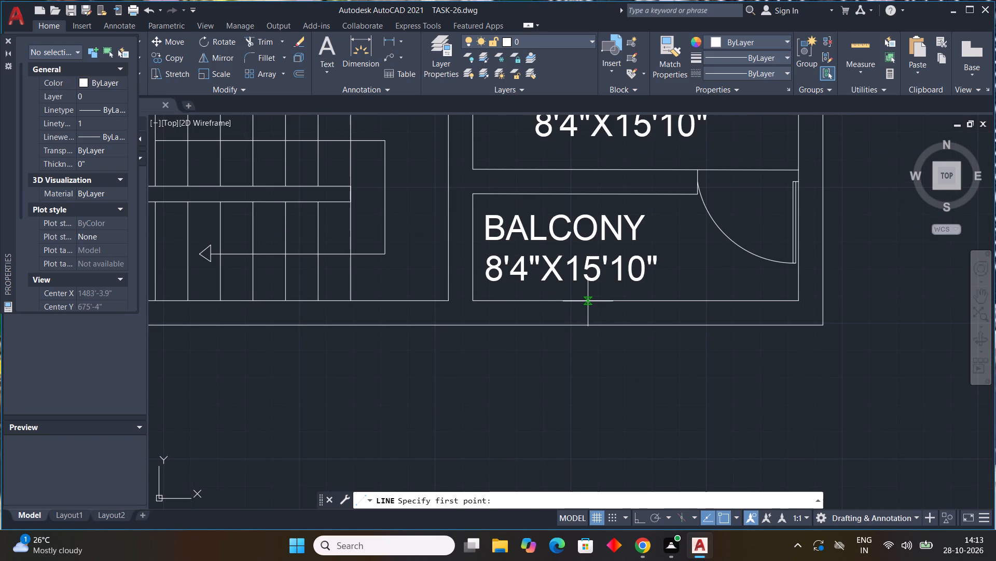
pyautogui.click(588, 301)
pyautogui.click(591, 327)
pyautogui.press('Escape')
pyautogui.press('space')
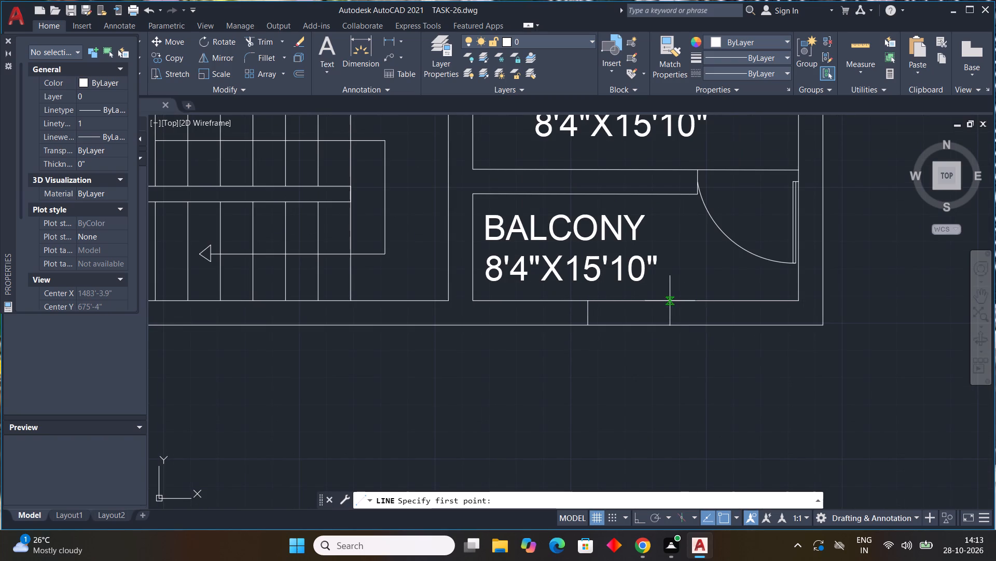
pyautogui.click(654, 301)
pyautogui.click(656, 326)
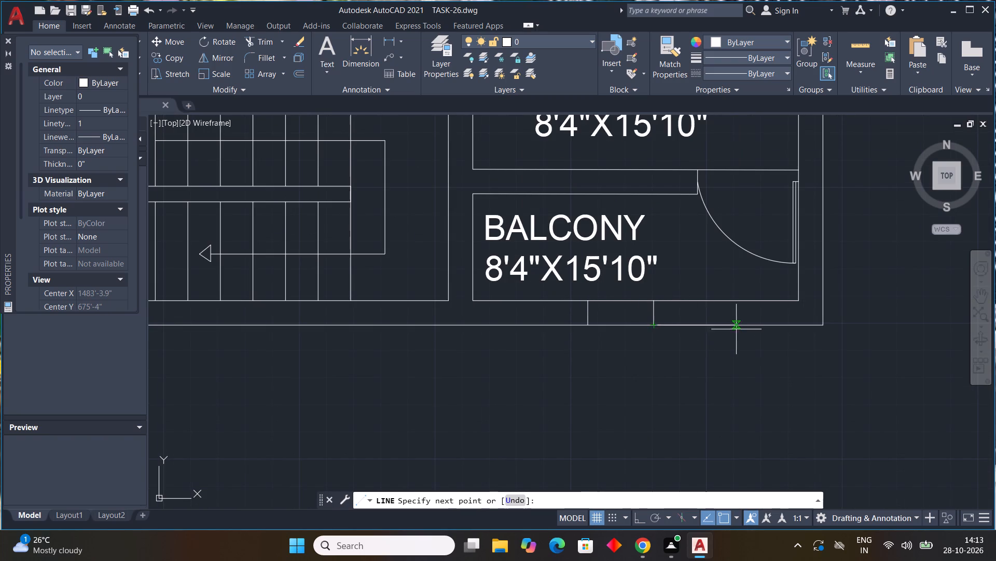
pyautogui.press('Escape')
pyautogui.press('Escape')
pyautogui.press('Escape')
# Offset the small southeast room's inner south wall line outward twice at 3" spacing to form the opening's pane lines.
pyautogui.write('OFF')
pyautogui.press('space')
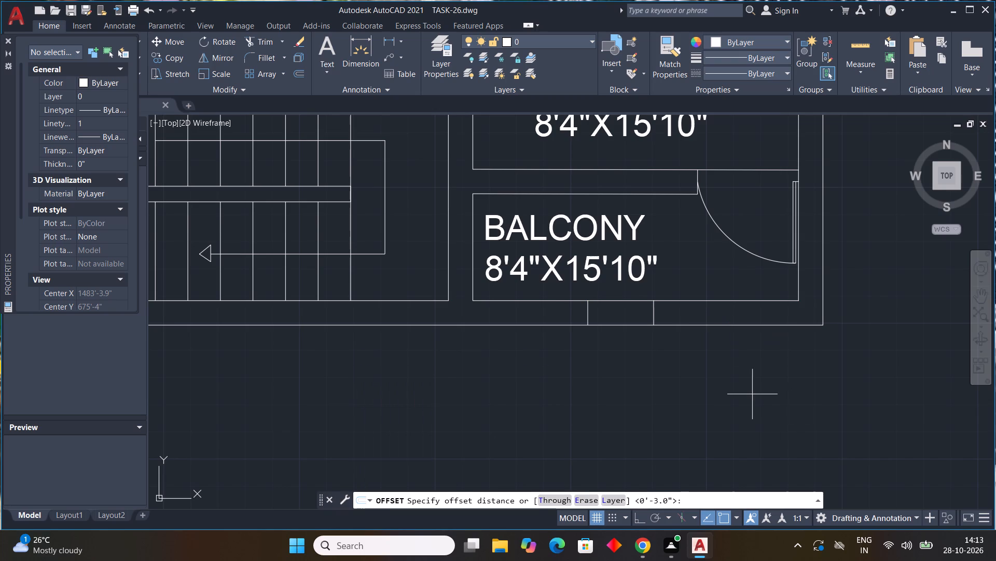
pyautogui.press('3')
pyautogui.hotkey('shift', '"')
pyautogui.press('Return')
pyautogui.click(679, 300)
pyautogui.click(682, 322)
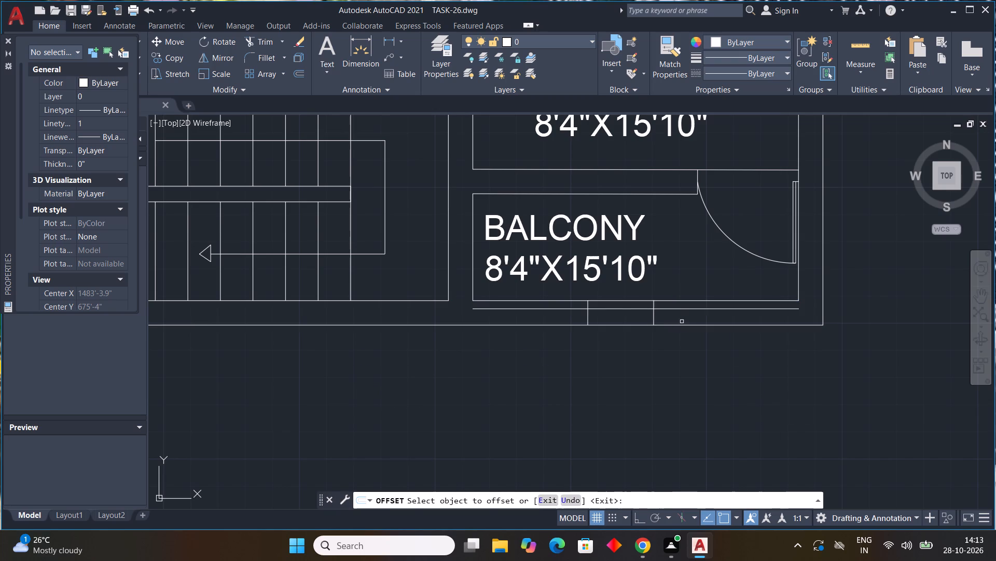
pyautogui.click(677, 308)
pyautogui.click(683, 317)
pyautogui.press('Escape')
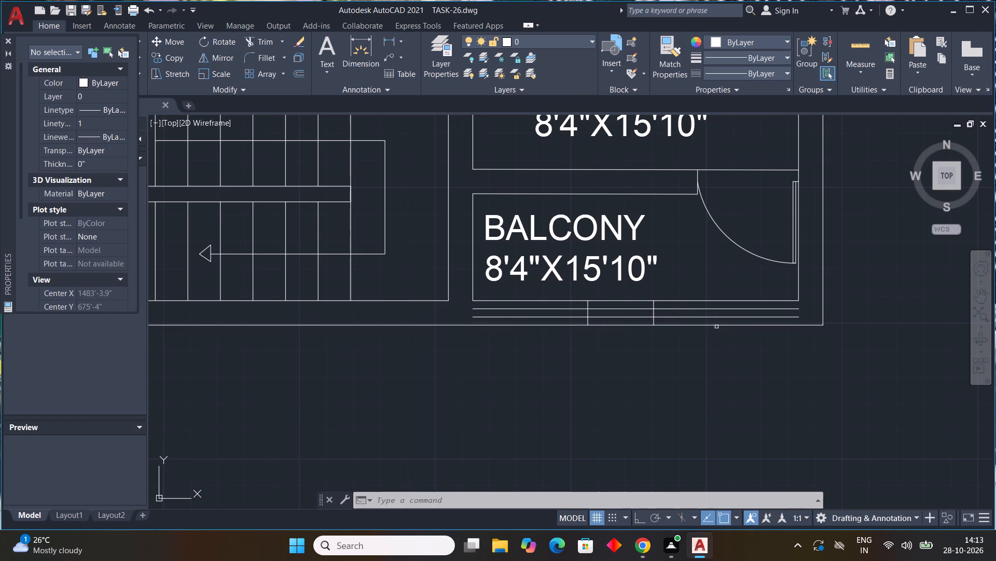
pyautogui.press('Escape')
pyautogui.press('Escape')
pyautogui.press('Escape')
# Trim the two offset lines east and west of the south wall opening so they remain only between its end lines.
pyautogui.write('TR')
pyautogui.press('space')
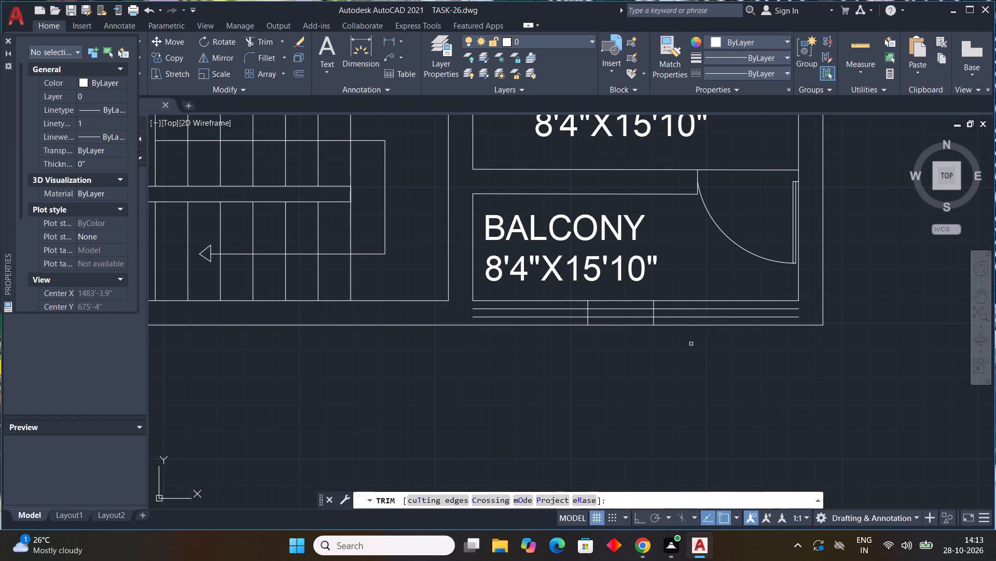
pyautogui.scroll(2, 691, 322)
pyautogui.moveTo(691, 285); pyautogui.dragTo(689, 311)
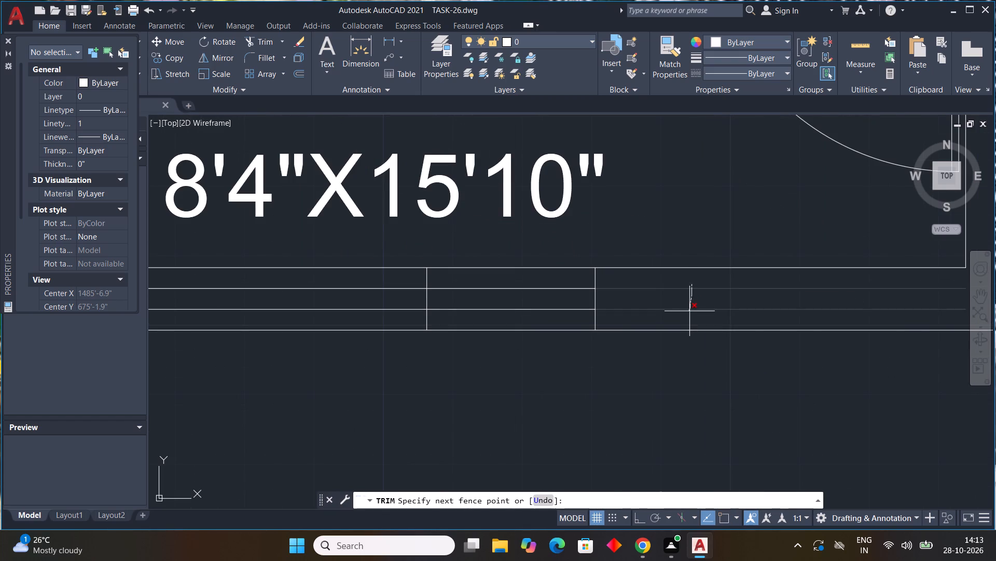
pyautogui.moveTo(689, 311); pyautogui.dragTo(689, 312)
pyautogui.scroll(-1, 492, 310)
pyautogui.moveTo(533, 326); pyautogui.dragTo(753, 333, button='middle')
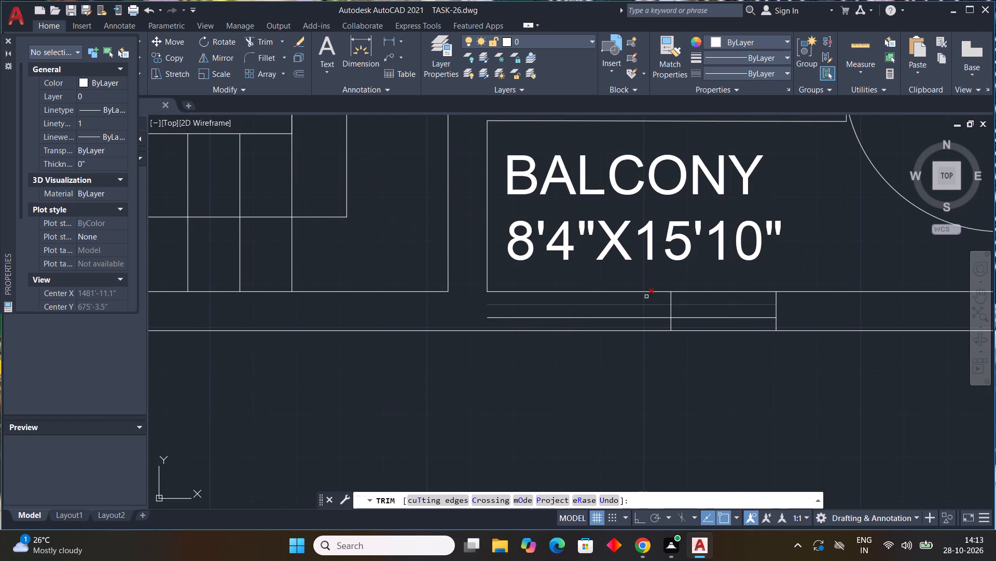
pyautogui.moveTo(647, 298); pyautogui.dragTo(630, 320)
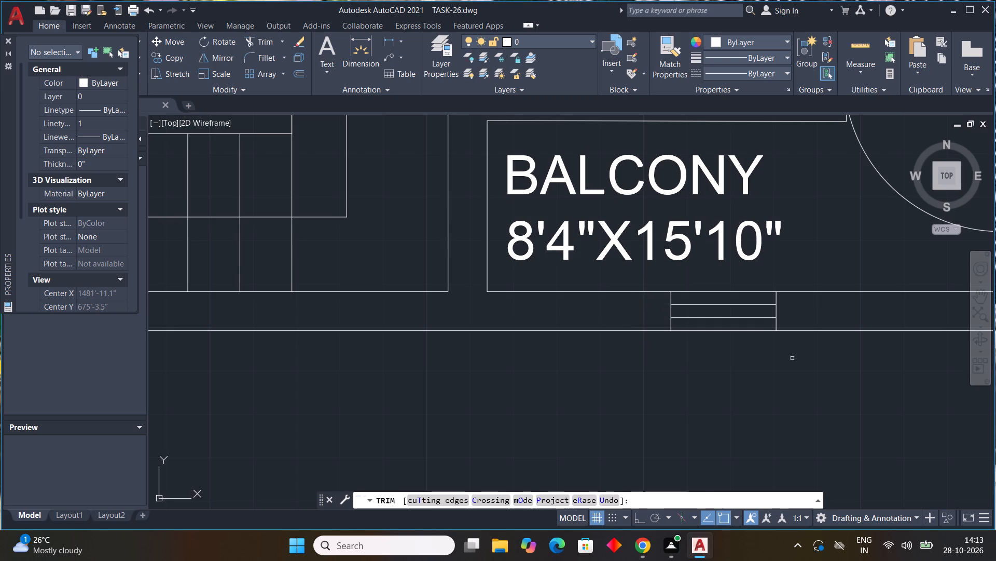
pyautogui.scroll(-4, 791, 359)
pyautogui.scroll(1, 806, 381)
pyautogui.moveTo(856, 395); pyautogui.dragTo(786, 396, button='middle')
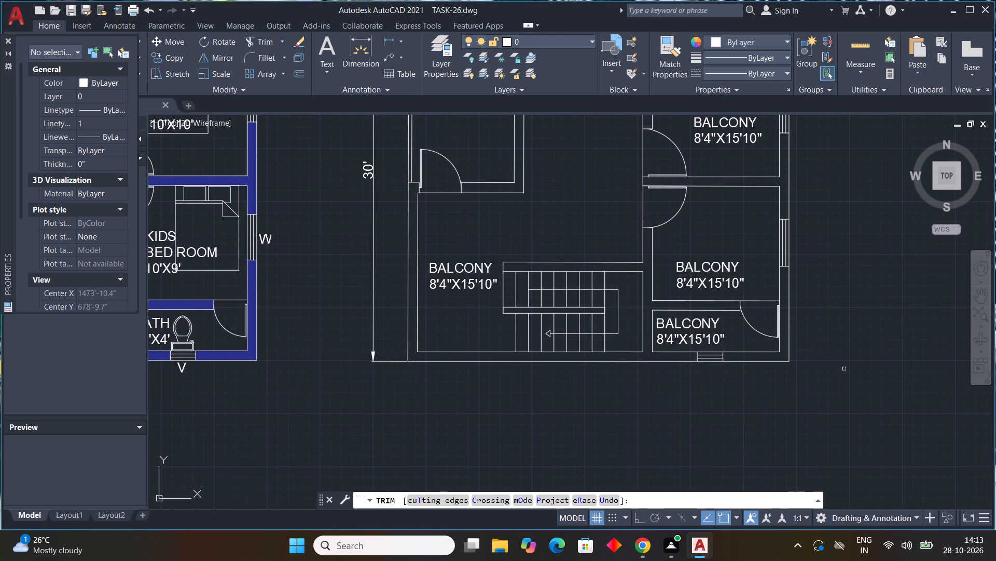
pyautogui.press('Escape')
pyautogui.press('Escape')
pyautogui.press('Escape')
pyautogui.press('Escape')
pyautogui.press('Escape')
pyautogui.press('Escape')
pyautogui.scroll(-2, 628, 294)
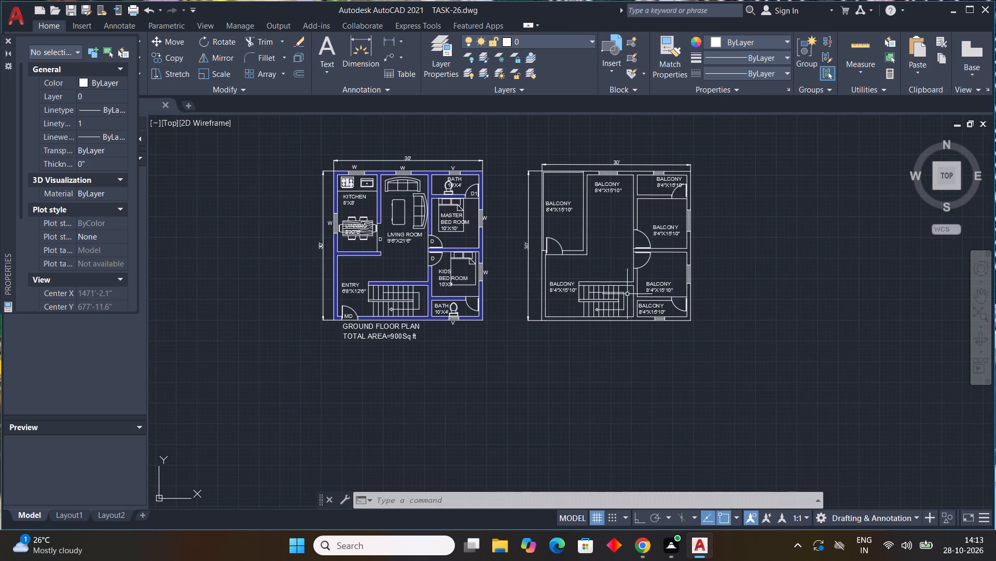
pyautogui.moveTo(590, 268); pyautogui.dragTo(589, 320, button='middle')
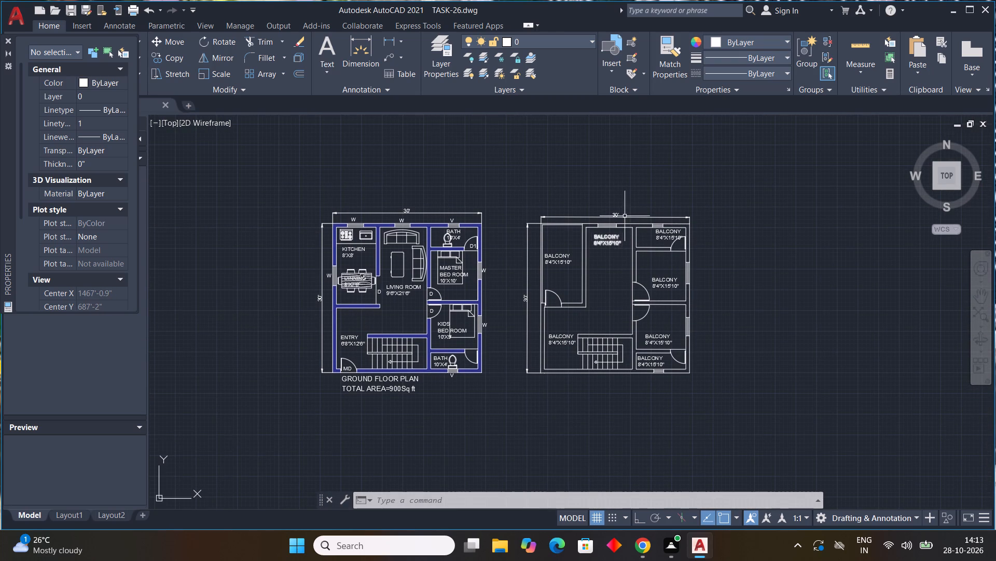
# Move the copied BALCONY label in the north central room of the second plan slightly up toward the room's northwest corner.
pyautogui.scroll(4, 625, 224)
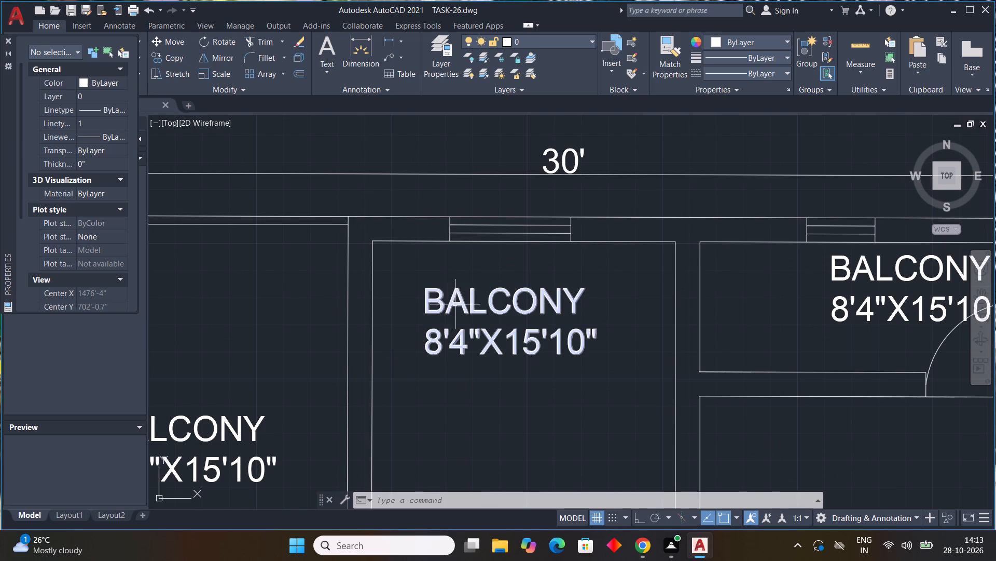
pyautogui.click(435, 292)
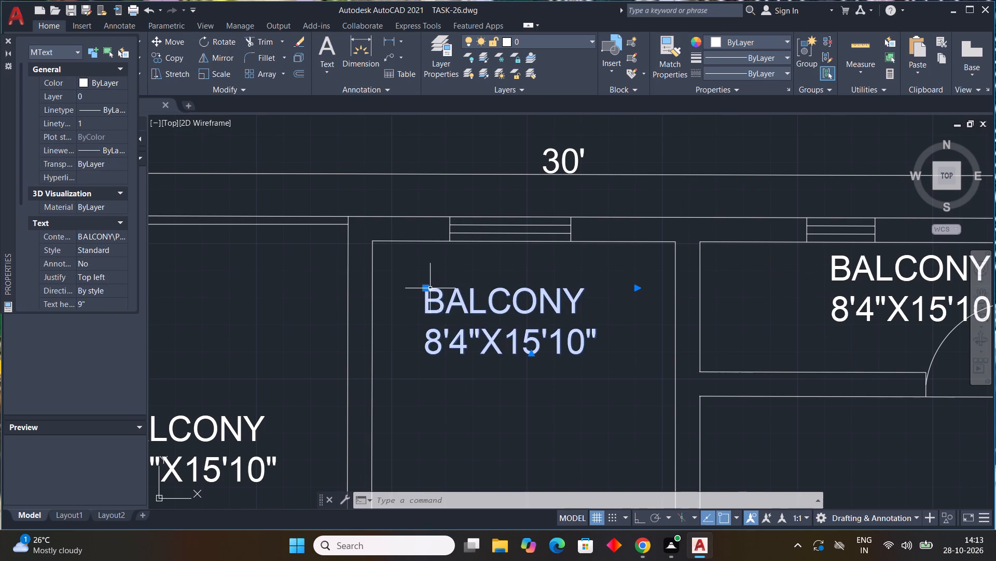
pyautogui.click(426, 285)
pyautogui.click(399, 273)
pyautogui.press('Escape')
pyautogui.press('Escape')
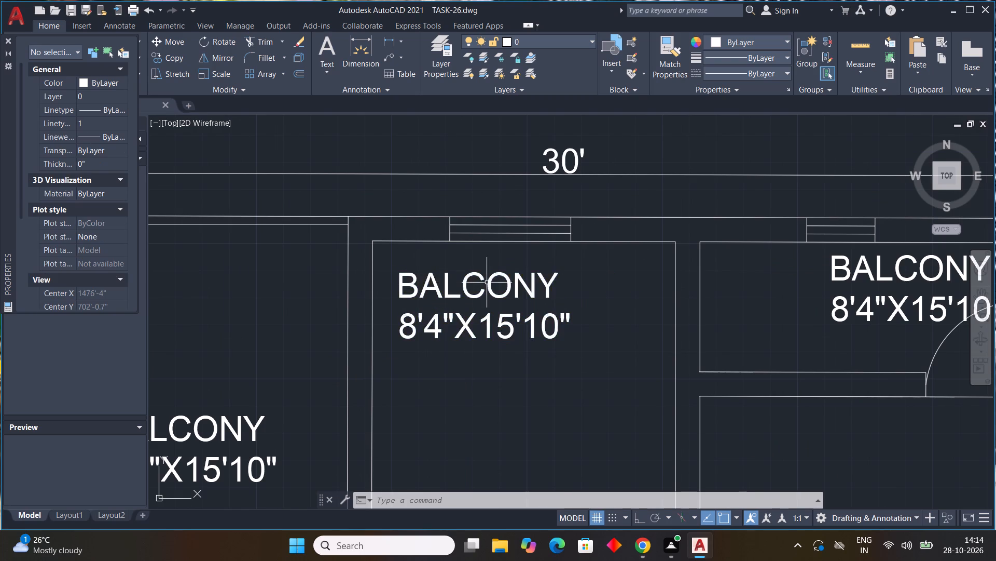
# Widen the north central room label's text frame to about 9'-8.5" and replace its text with LIVING ROOM over 9'6"X21'6".
pyautogui.doubleClick(557, 332)
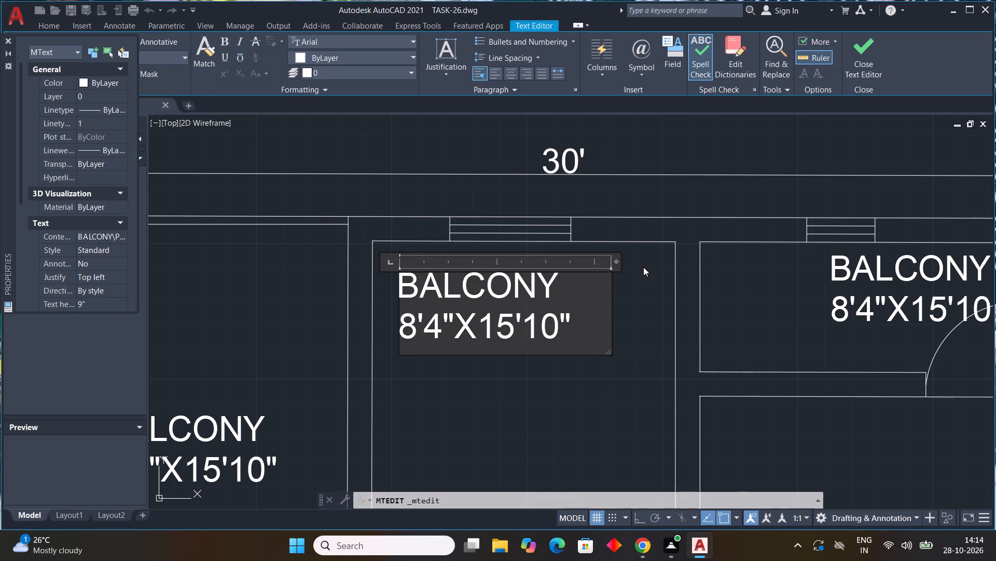
pyautogui.moveTo(616, 262); pyautogui.dragTo(720, 280)
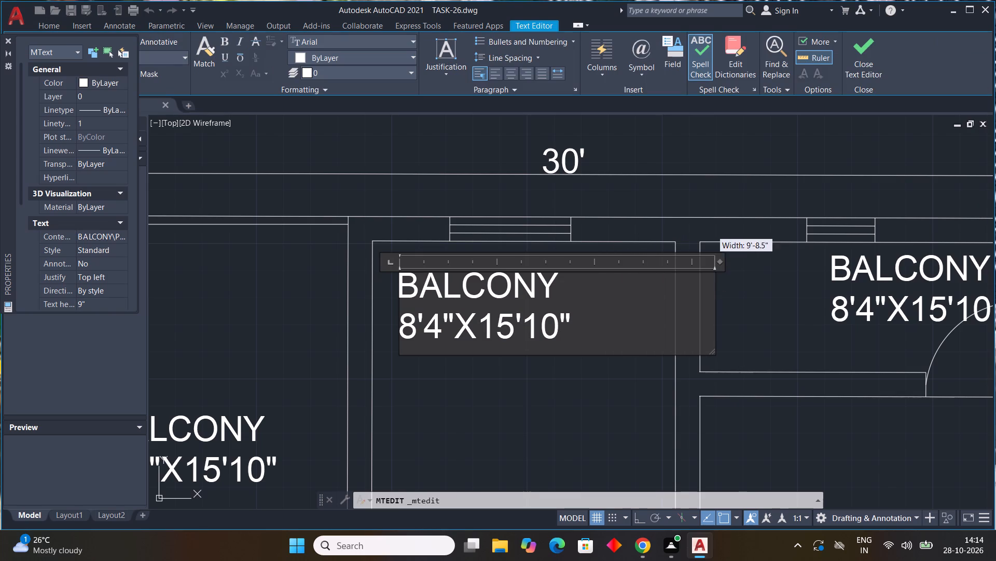
pyautogui.click(602, 318)
pyautogui.press('BackSpace')
pyautogui.press('BackSpace')
pyautogui.press('BackSpace')
pyautogui.press('BackSpace')
pyautogui.press('BackSpace')
pyautogui.press('BackSpace')
pyautogui.press('BackSpace')
pyautogui.press('BackSpace')
pyautogui.press('BackSpace')
pyautogui.press('BackSpace')
pyautogui.press('BackSpace')
pyautogui.press('BackSpace')
pyautogui.press('BackSpace')
pyautogui.press('BackSpace')
pyautogui.press('BackSpace')
pyautogui.press('BackSpace')
pyautogui.press('BackSpace')
pyautogui.press('BackSpace')
pyautogui.press('BackSpace')
pyautogui.press('BackSpace')
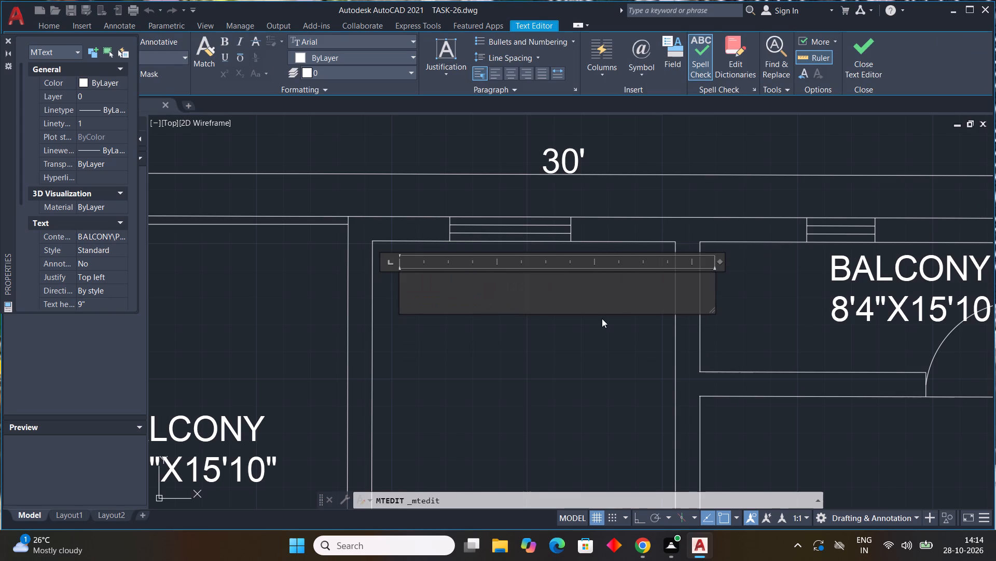
pyautogui.write('LIVING')
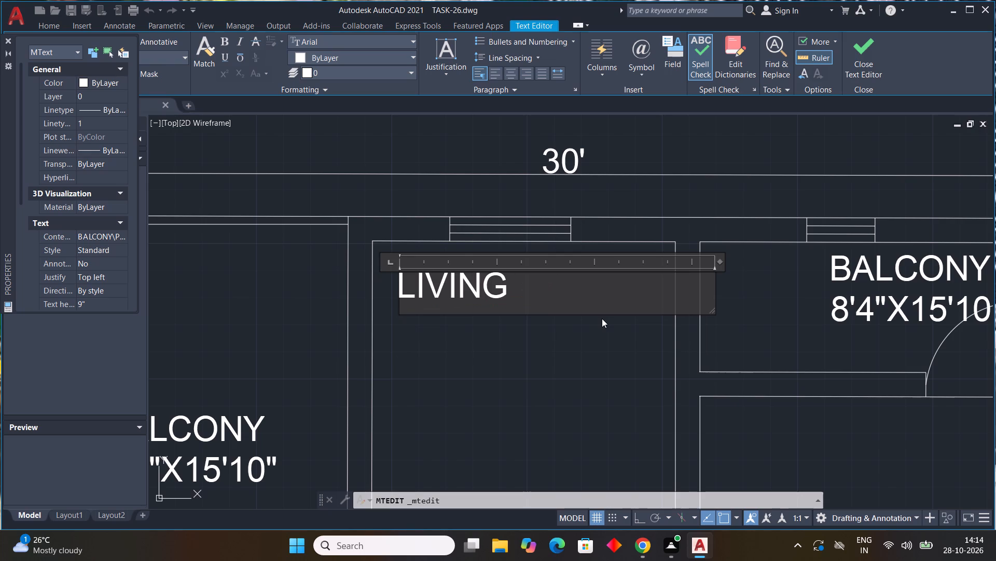
pyautogui.press('space')
pyautogui.write('ROOM')
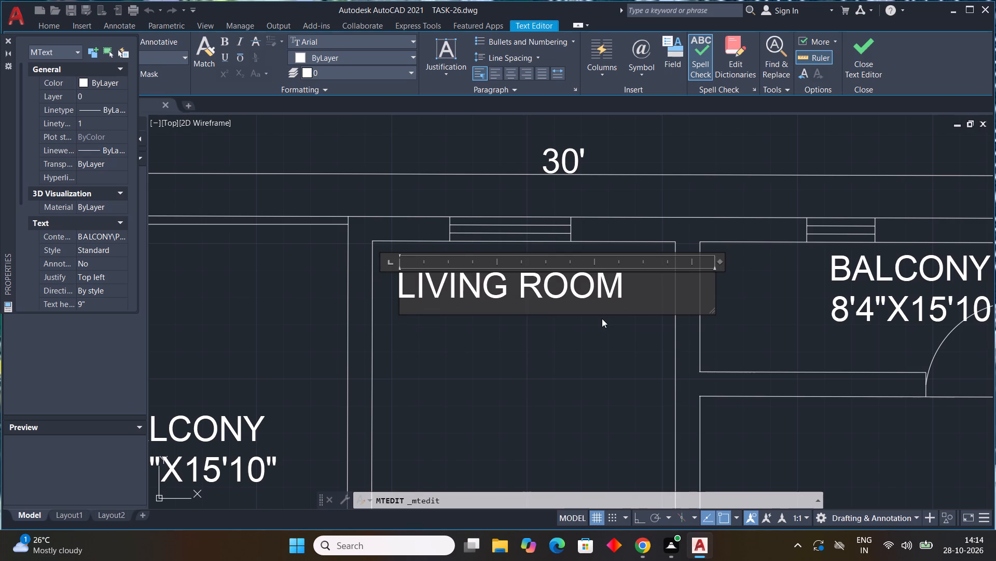
pyautogui.press('Return')
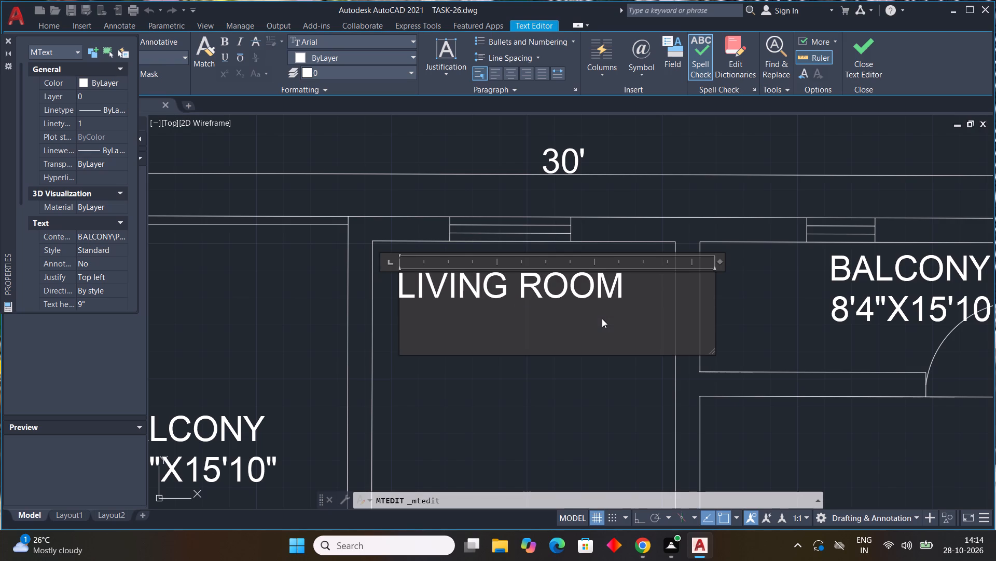
pyautogui.write("9'")
pyautogui.press('6')
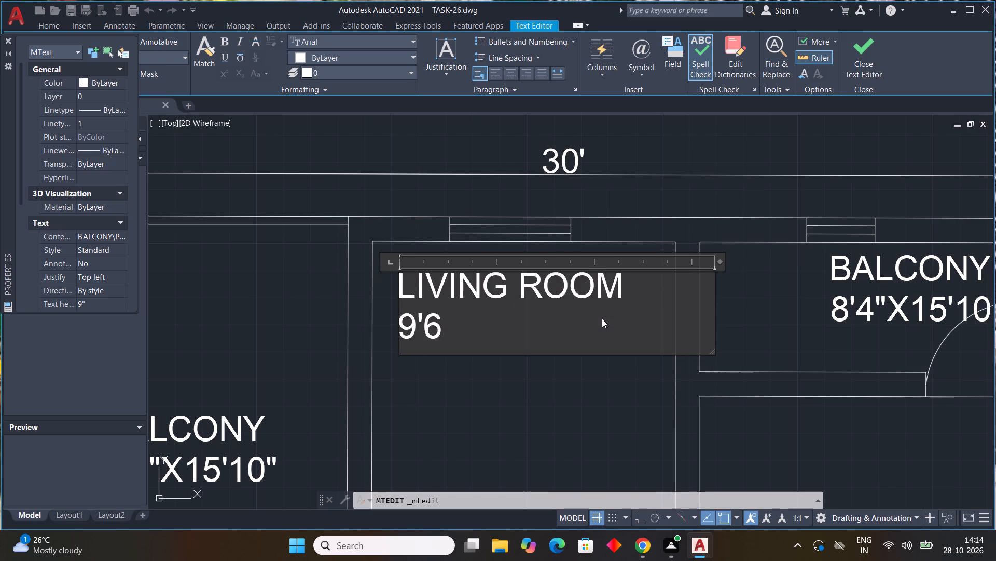
pyautogui.hotkey('shift', '"')
pyautogui.press('x')
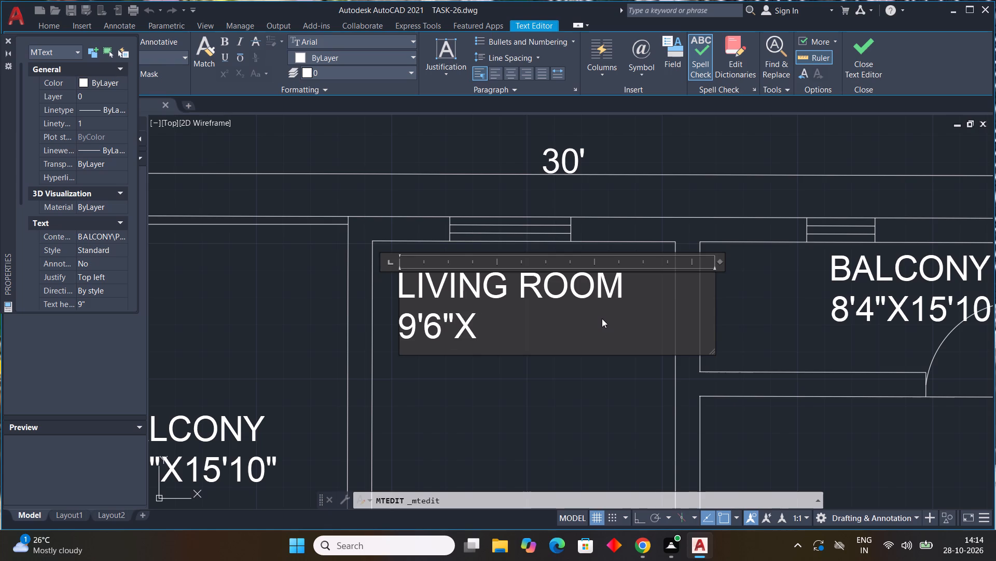
pyautogui.write("21'")
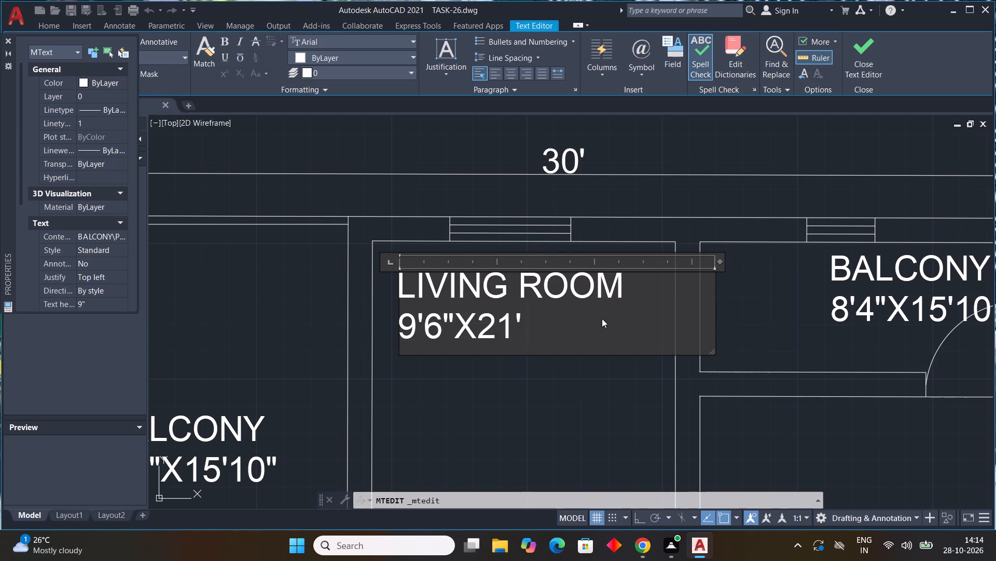
pyautogui.press('6')
pyautogui.hotkey('shift', '"')
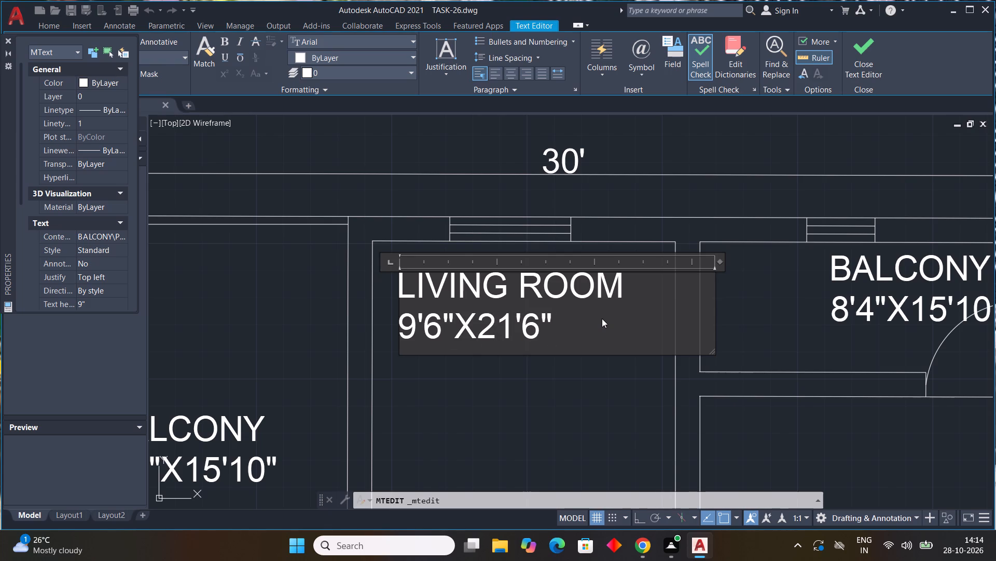
pyautogui.click(603, 383)
# Replace the BALCONY label in the second plan's small northeast room with BATH over 10'X4'.
pyautogui.scroll(-2, 611, 353)
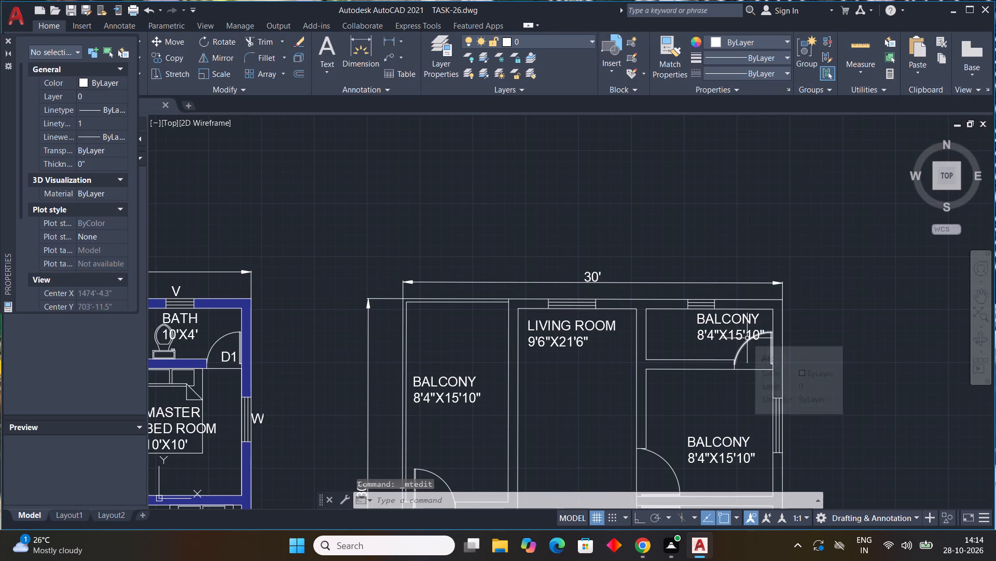
pyautogui.doubleClick(736, 334)
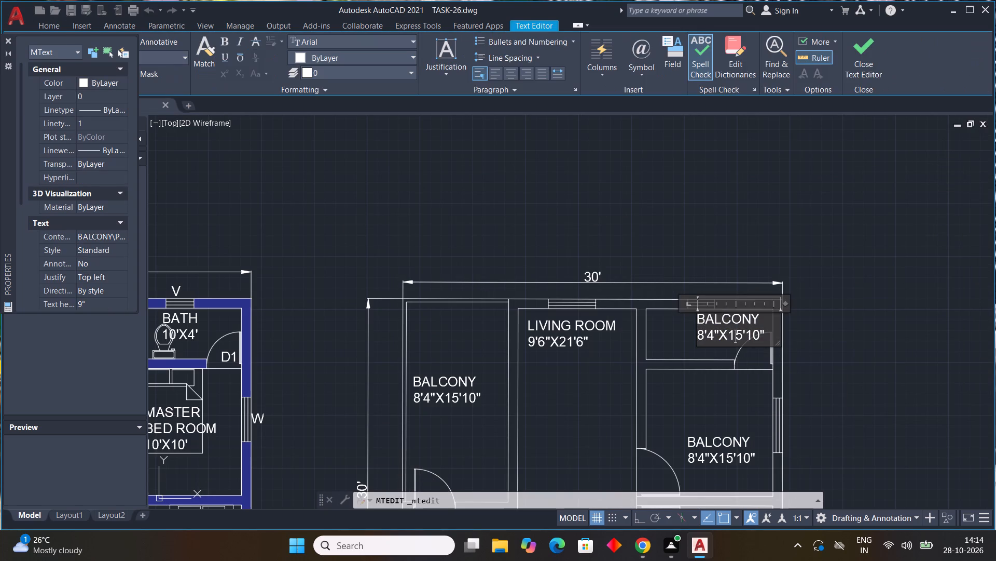
pyautogui.click(768, 335)
pyautogui.press('BackSpace')
pyautogui.press('BackSpace')
pyautogui.press('BackSpace')
pyautogui.press('BackSpace')
pyautogui.press('BackSpace')
pyautogui.press('BackSpace')
pyautogui.press('BackSpace')
pyautogui.press('BackSpace')
pyautogui.press('BackSpace')
pyautogui.press('BackSpace')
pyautogui.press('BackSpace')
pyautogui.press('BackSpace')
pyautogui.press('BackSpace')
pyautogui.press('BackSpace')
pyautogui.press('BackSpace')
pyautogui.press('BackSpace')
pyautogui.press('BackSpace')
pyautogui.press('BackSpace')
pyautogui.press('BackSpace')
pyautogui.press('BackSpace')
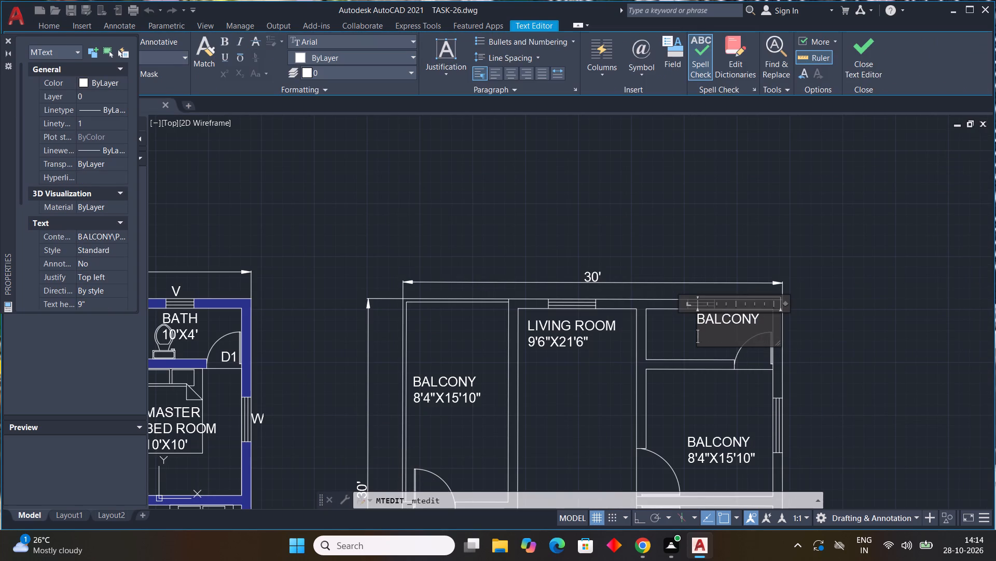
pyautogui.write('BS')
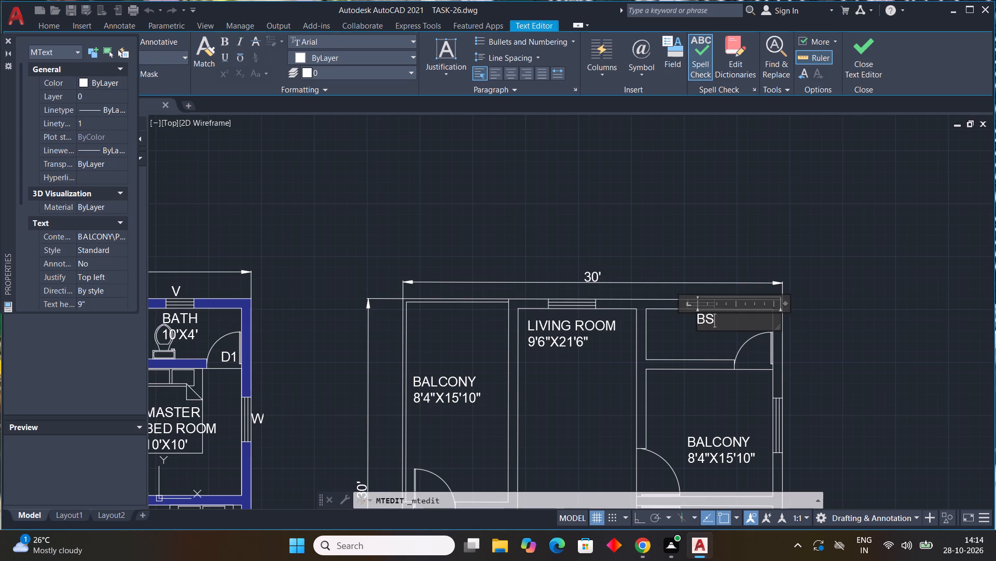
pyautogui.press('BackSpace')
pyautogui.write('ATH')
pyautogui.press('Return')
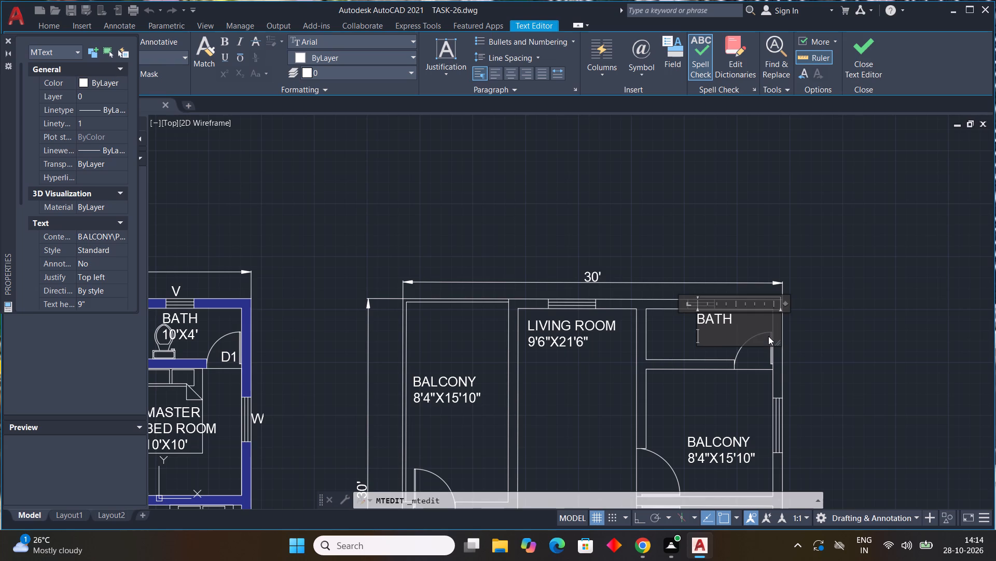
pyautogui.write("10'X4")
pyautogui.press("'")
pyautogui.click(820, 350)
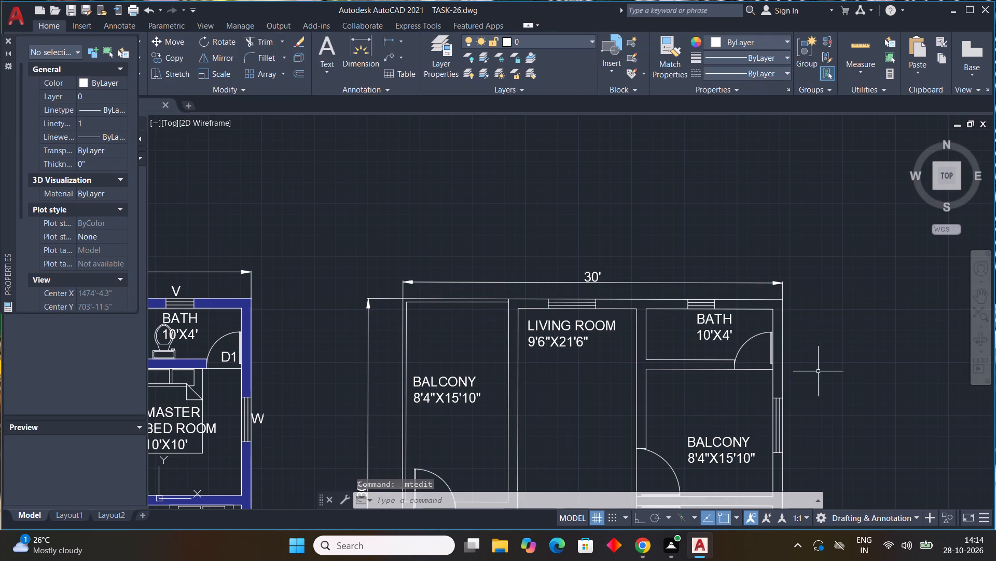
# Replace the BALCONY label in the room south of the northeast bath with MASTER, BED ROOM and 10'X10' on three lines.
pyautogui.scroll(-1, 818, 371)
pyautogui.moveTo(818, 372); pyautogui.dragTo(805, 351, button='middle')
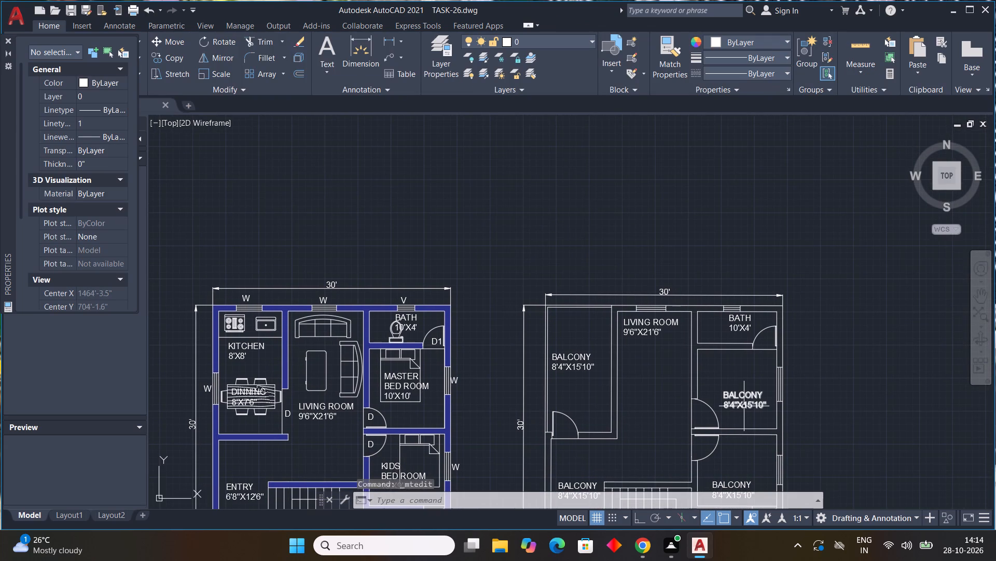
pyautogui.doubleClick(744, 406)
pyautogui.scroll(3, 756, 409)
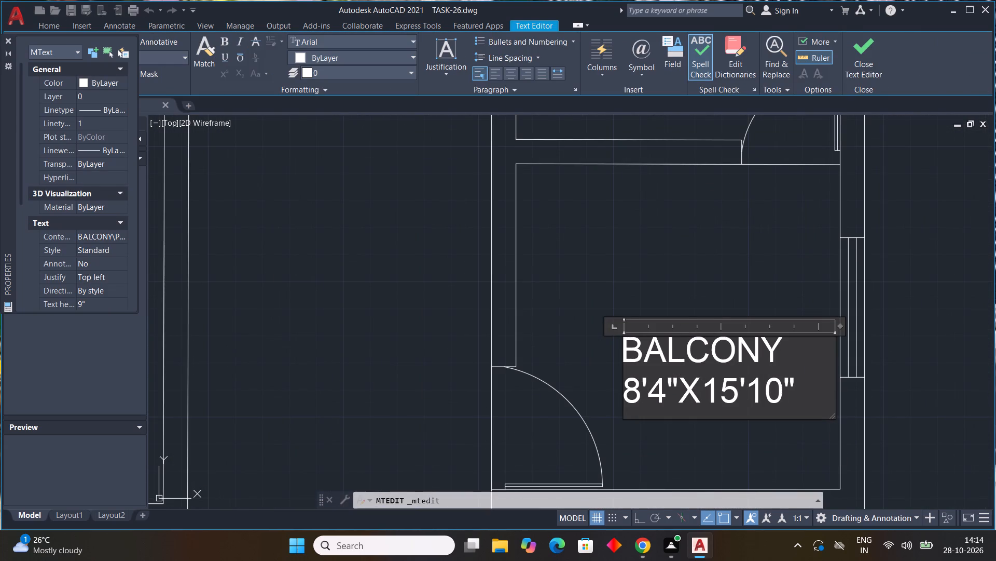
pyautogui.click(812, 397)
pyautogui.press('BackSpace')
pyautogui.press('BackSpace')
pyautogui.press('BackSpace')
pyautogui.press('BackSpace')
pyautogui.press('BackSpace')
pyautogui.press('BackSpace')
pyautogui.press('BackSpace')
pyautogui.press('BackSpace')
pyautogui.press('BackSpace')
pyautogui.press('BackSpace')
pyautogui.press('BackSpace')
pyautogui.press('BackSpace')
pyautogui.press('BackSpace')
pyautogui.press('BackSpace')
pyautogui.press('BackSpace')
pyautogui.press('BackSpace')
pyautogui.press('BackSpace')
pyautogui.press('BackSpace')
pyautogui.press('BackSpace')
pyautogui.press('BackSpace')
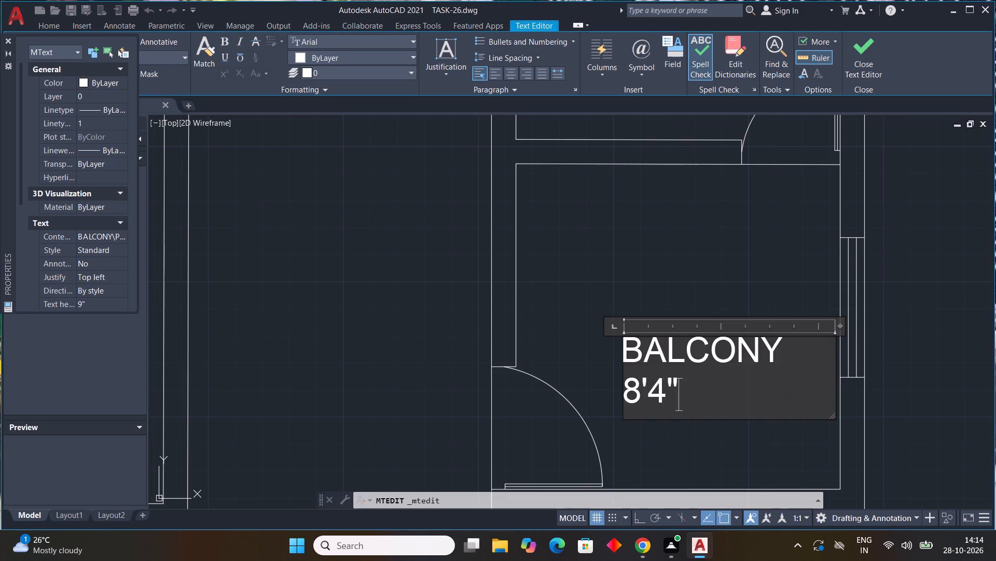
pyautogui.write('MASTER')
pyautogui.press('Return')
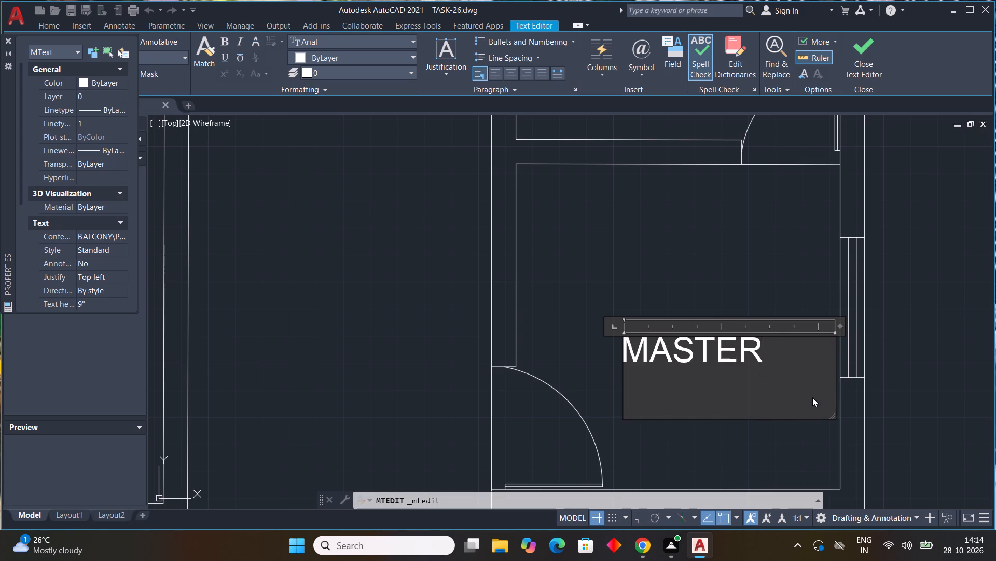
pyautogui.write('BBED')
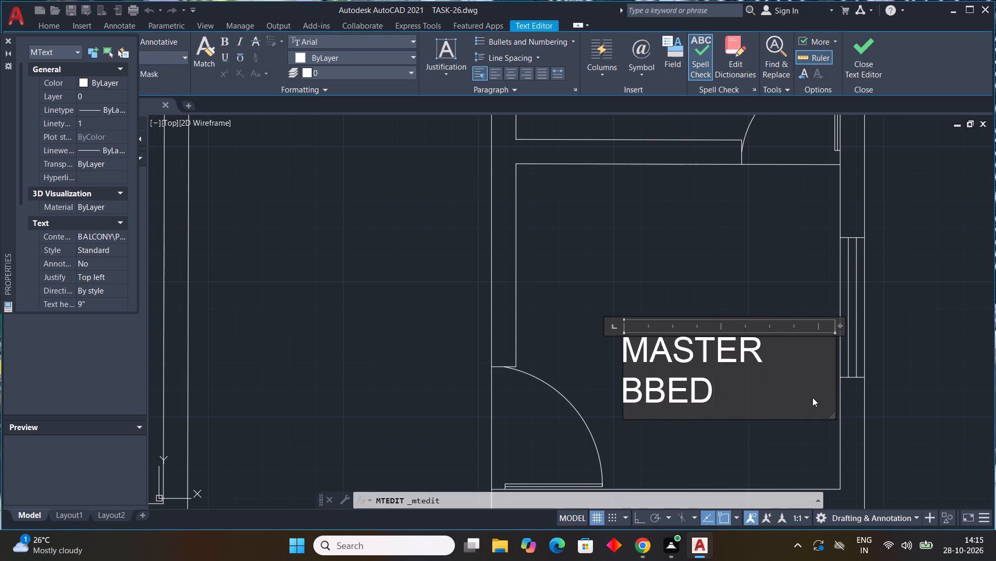
pyautogui.press('BackSpace')
pyautogui.press('BackSpace')
pyautogui.press('BackSpace')
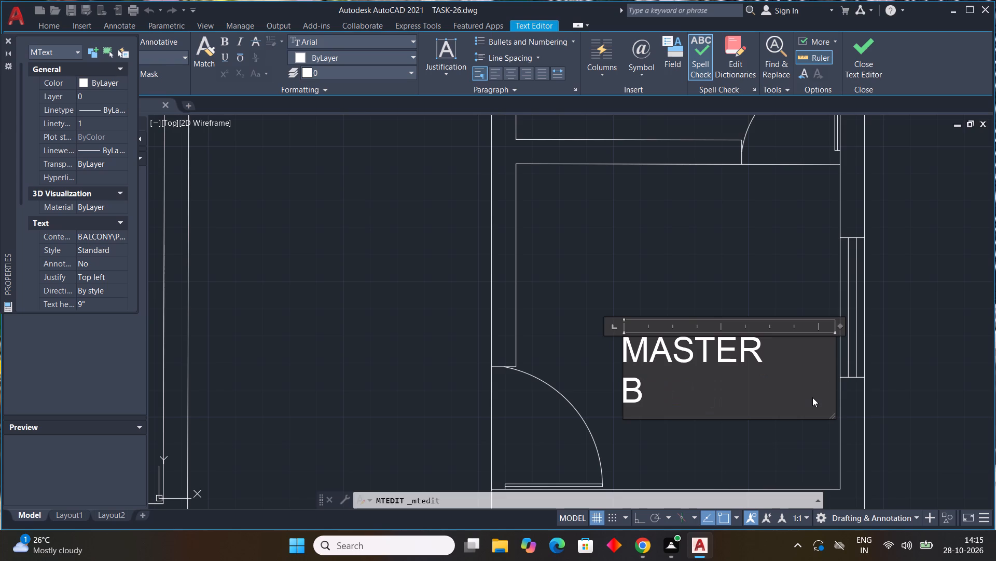
pyautogui.write('ED')
pyautogui.press('space')
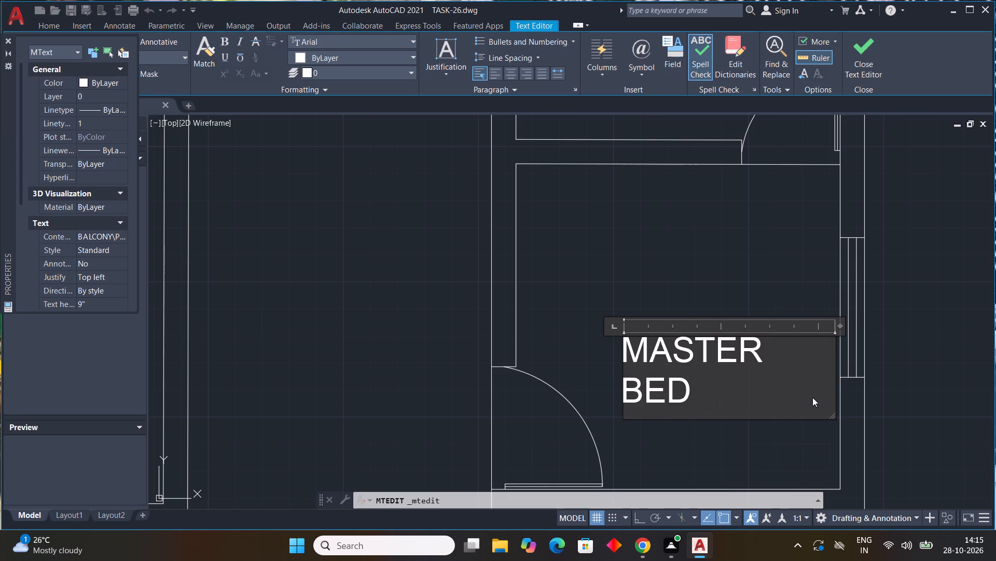
pyautogui.write('ROOM')
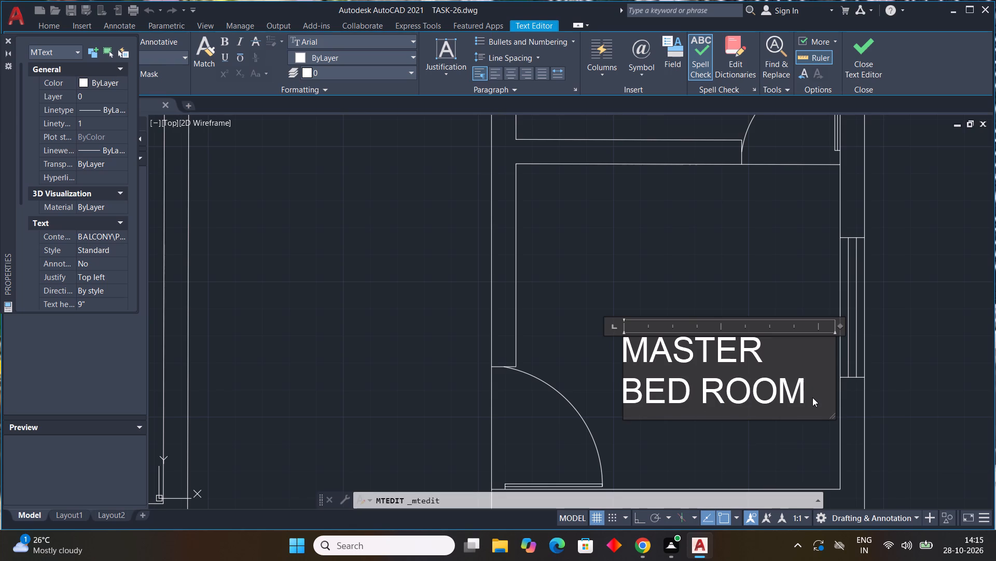
pyautogui.press('Return')
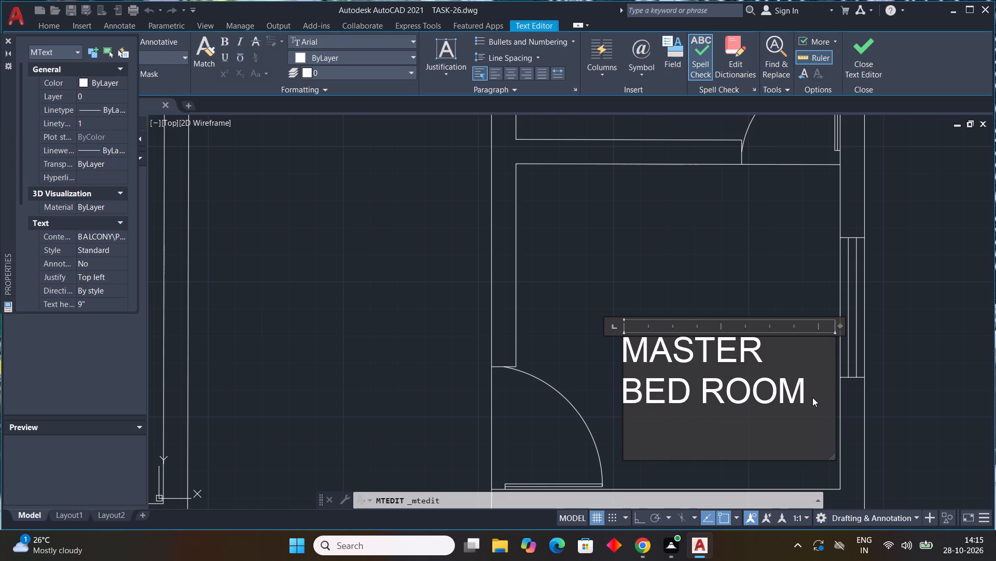
pyautogui.write("10'")
pyautogui.write('X10')
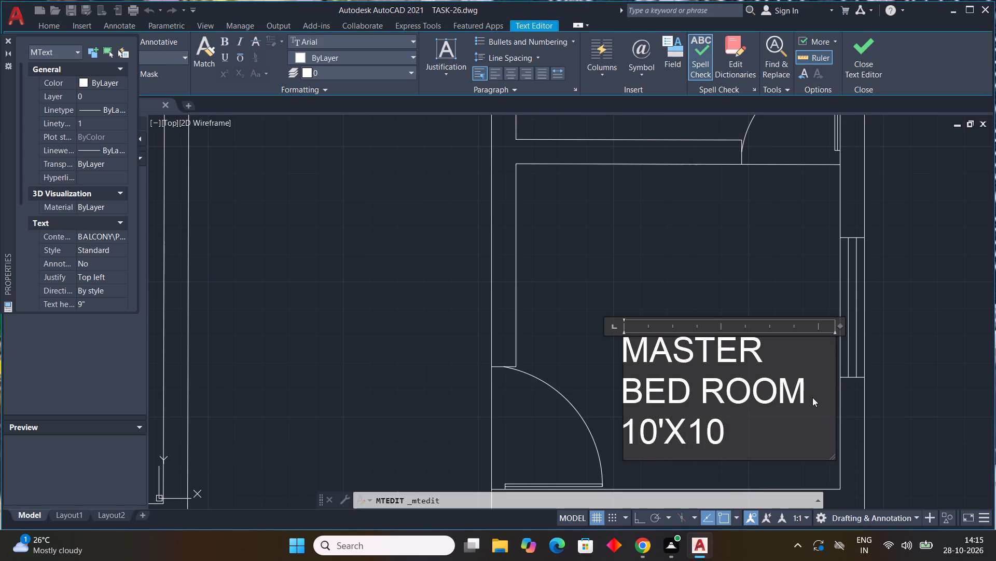
pyautogui.press("'")
pyautogui.click(933, 282)
# Replace the BALCONY label in the second plan's room south of the master bedroom with KIDS, BED ROOM and 10'X9' on three lines.
pyautogui.scroll(-3, 824, 296)
pyautogui.moveTo(837, 336); pyautogui.dragTo(756, 225, button='middle')
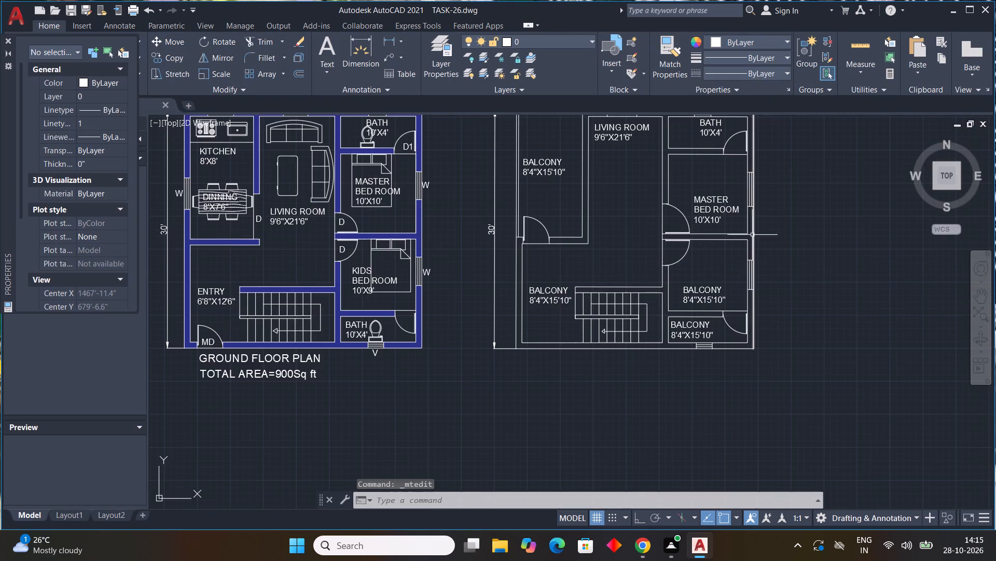
pyautogui.scroll(1, 710, 302)
pyautogui.doubleClick(710, 300)
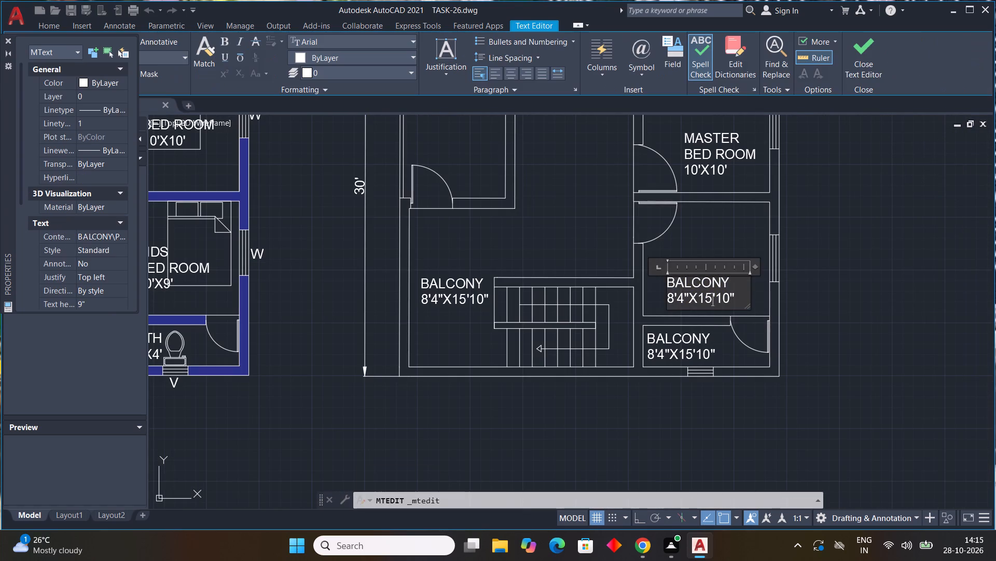
pyautogui.click(737, 300)
pyautogui.press('BackSpace')
pyautogui.press('BackSpace')
pyautogui.press('BackSpace')
pyautogui.press('BackSpace')
pyautogui.press('BackSpace')
pyautogui.press('BackSpace')
pyautogui.press('BackSpace')
pyautogui.press('BackSpace')
pyautogui.press('BackSpace')
pyautogui.press('BackSpace')
pyautogui.press('BackSpace')
pyautogui.press('BackSpace')
pyautogui.press('BackSpace')
pyautogui.press('BackSpace')
pyautogui.press('BackSpace')
pyautogui.press('BackSpace')
pyautogui.press('BackSpace')
pyautogui.press('BackSpace')
pyautogui.press('BackSpace')
pyautogui.press('BackSpace')
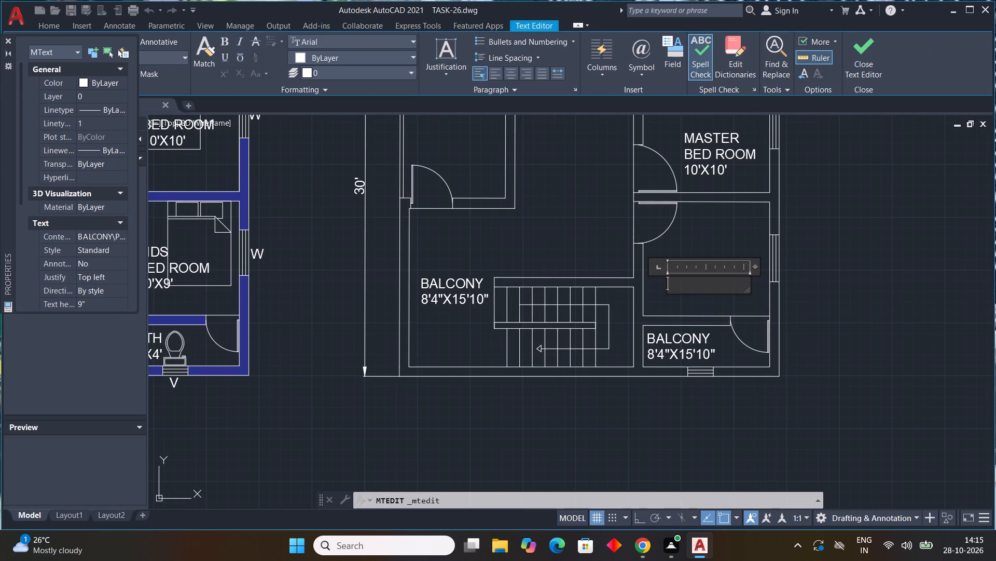
pyautogui.write('KIDS')
pyautogui.press('Return')
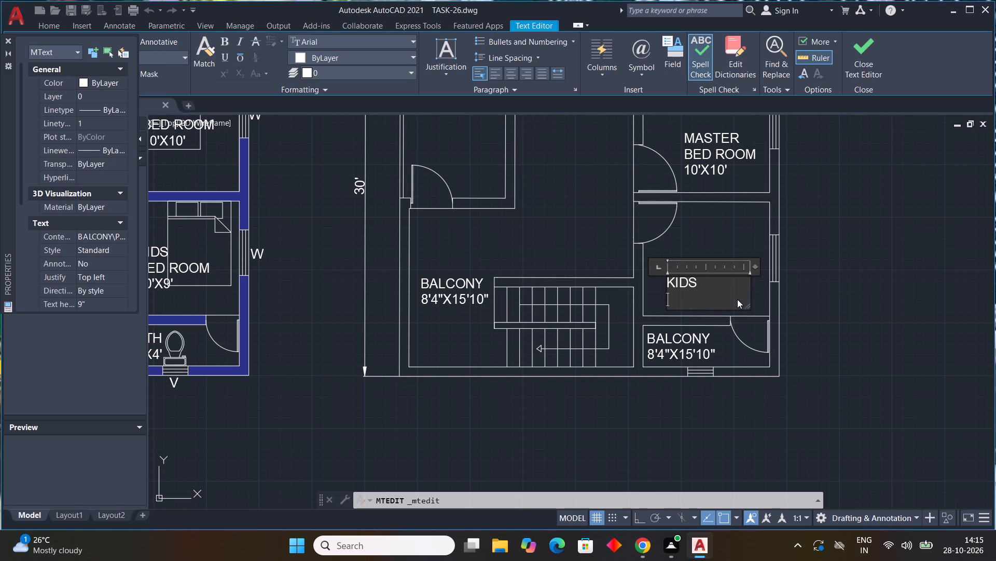
pyautogui.write('BED ROOM')
pyautogui.press('Return')
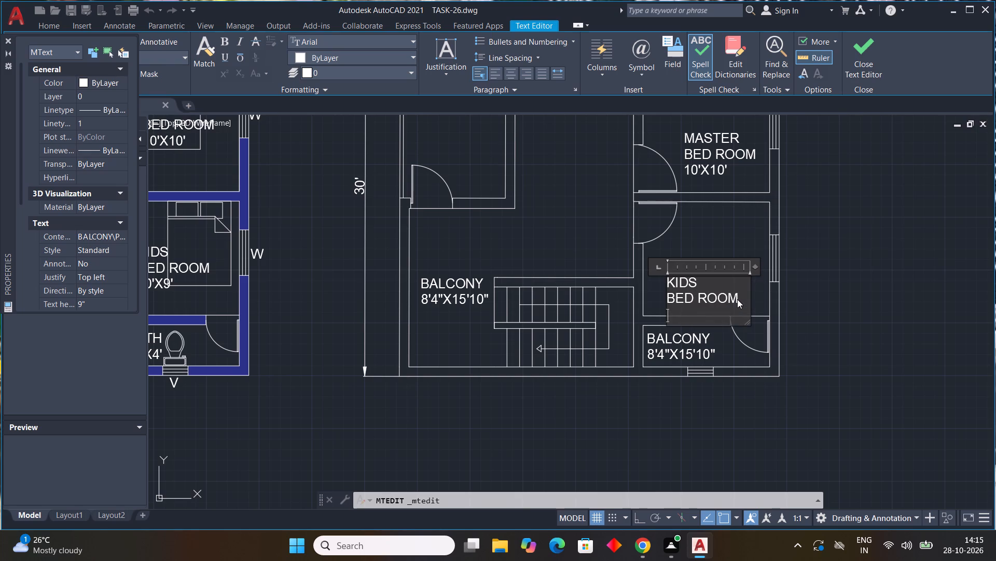
pyautogui.write("10'X")
pyautogui.write("9'")
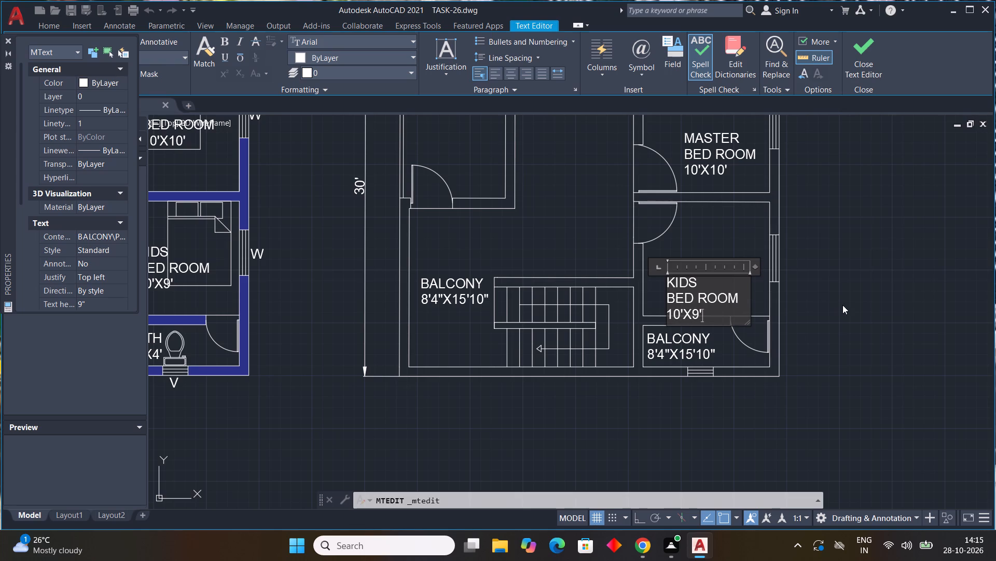
pyautogui.click(842, 305)
# Move the KIDS BED ROOM label slightly up and to the west so it sits inside its room.
pyautogui.click(690, 299)
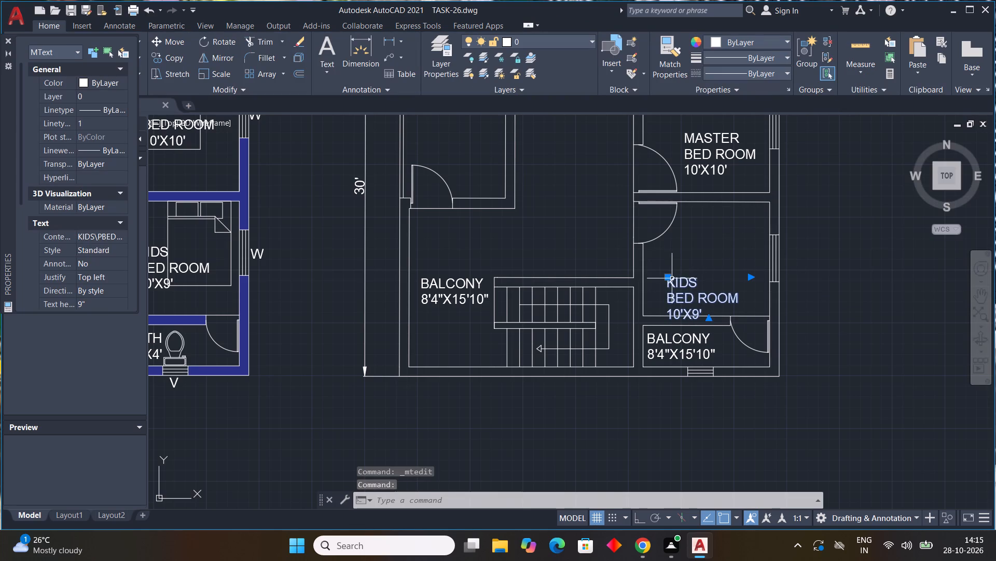
pyautogui.click(669, 276)
pyautogui.click(663, 266)
pyautogui.press('Escape')
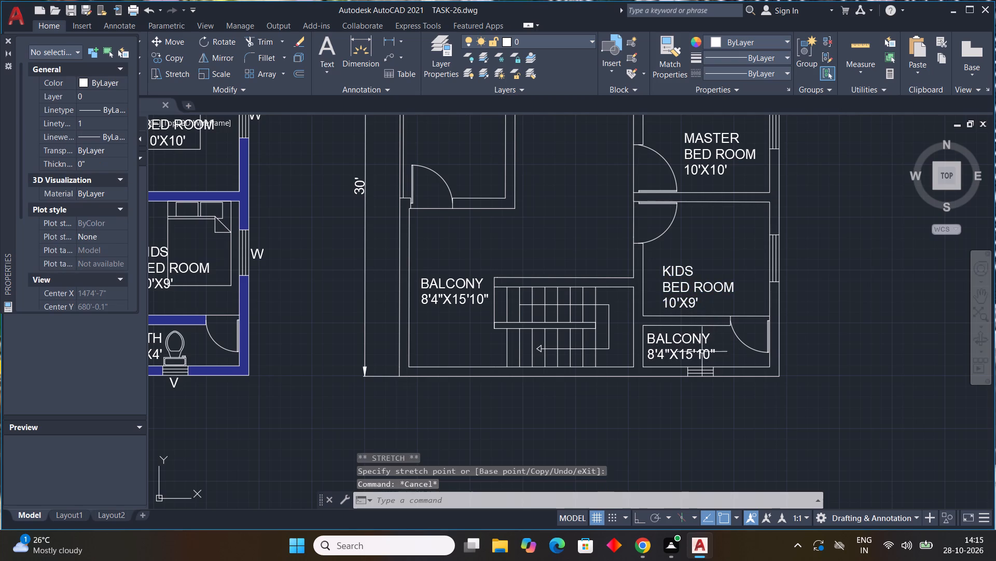
pyautogui.press('Escape')
# Replace the BALCONY label in the second plan's small southeast room with BATH over 10'X4'.
pyautogui.doubleClick(704, 358)
pyautogui.click(715, 358)
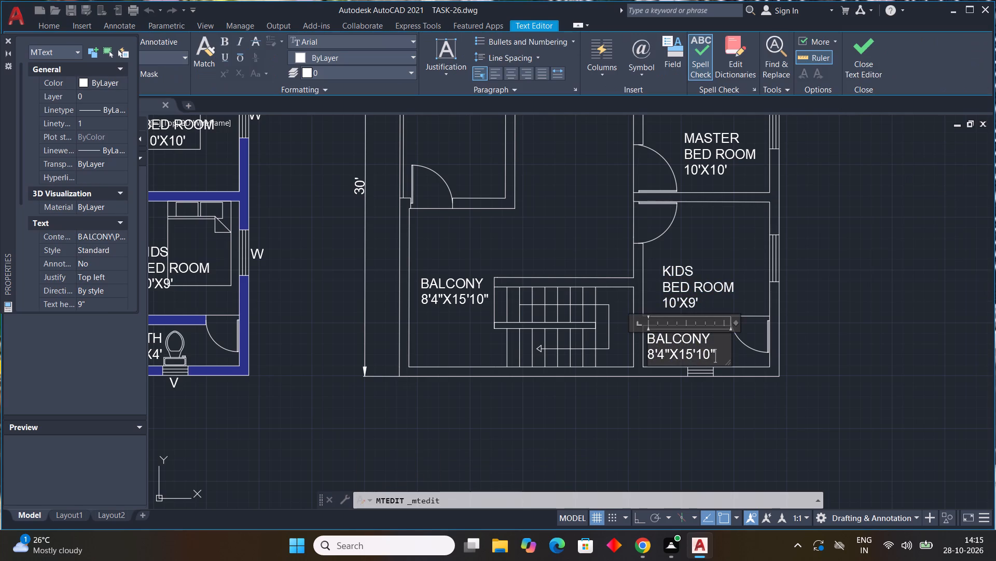
pyautogui.press('BackSpace')
pyautogui.press('BackSpace')
pyautogui.press('BackSpace')
pyautogui.press('BackSpace')
pyautogui.press('BackSpace')
pyautogui.press('BackSpace')
pyautogui.press('BackSpace')
pyautogui.press('BackSpace')
pyautogui.press('BackSpace')
pyautogui.press('BackSpace')
pyautogui.press('BackSpace')
pyautogui.press('BackSpace')
pyautogui.press('BackSpace')
pyautogui.press('BackSpace')
pyautogui.press('BackSpace')
pyautogui.press('BackSpace')
pyautogui.press('BackSpace')
pyautogui.press('BackSpace')
pyautogui.press('BackSpace')
pyautogui.press('BackSpace')
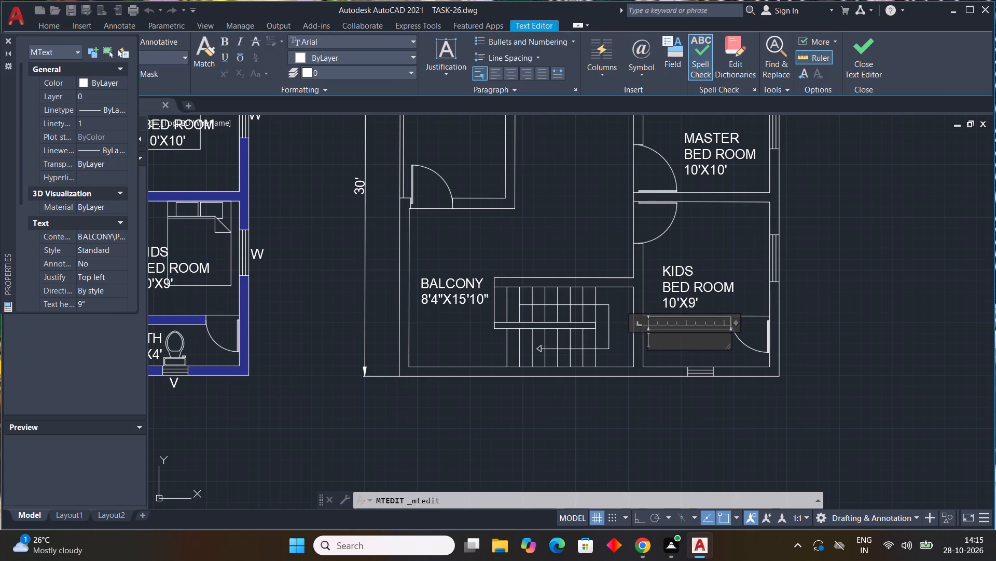
pyautogui.write('BATH')
pyautogui.press('Return')
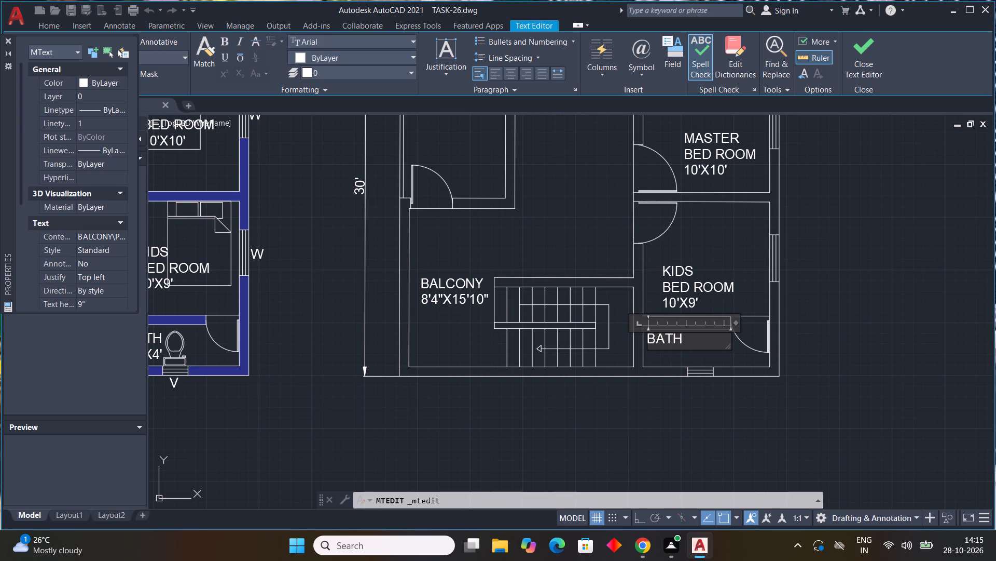
pyautogui.write('10')
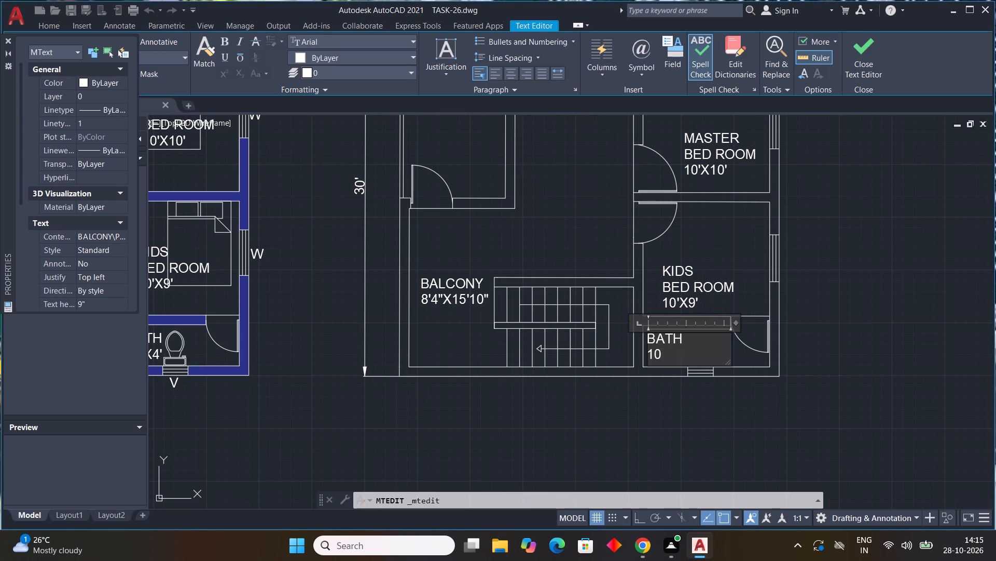
pyautogui.press("'")
pyautogui.press('x')
pyautogui.write("4'")
pyautogui.click(833, 309)
# Replace the BALCONY label beside the second plan's staircase with PASSAGE over 6'8"X12'6".
pyautogui.scroll(-3, 833, 310)
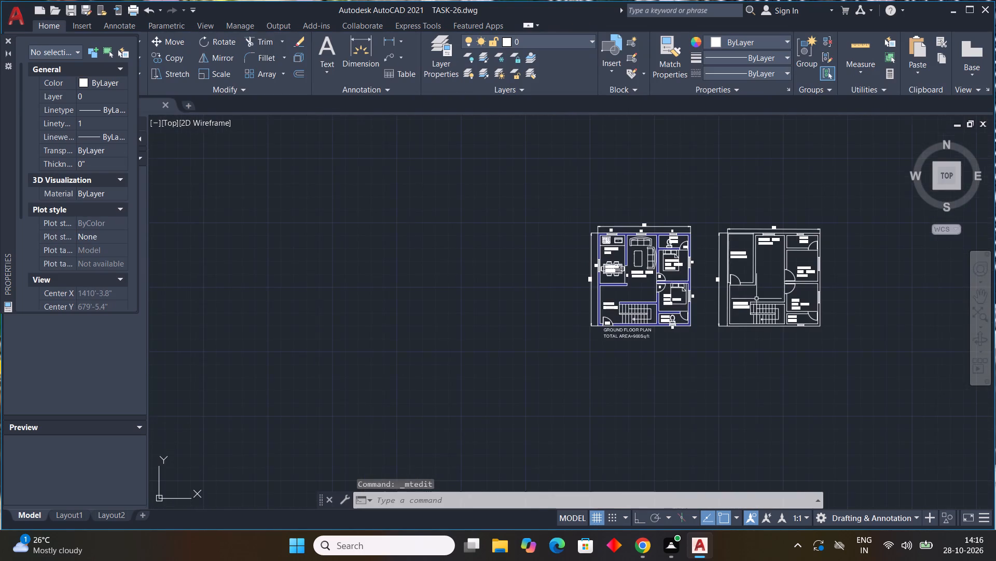
pyautogui.scroll(3, 757, 299)
pyautogui.moveTo(732, 313); pyautogui.dragTo(762, 268, button='middle')
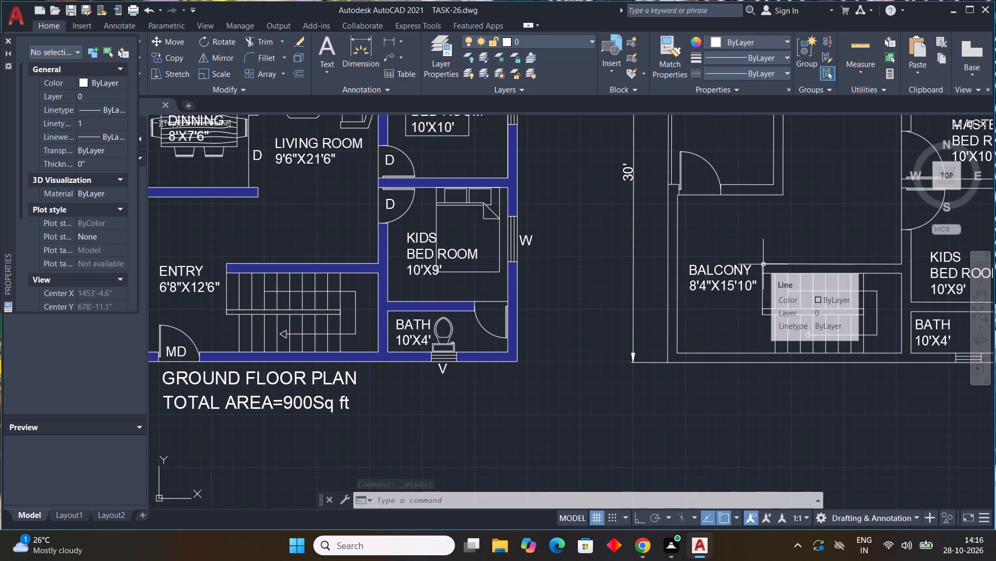
pyautogui.doubleClick(717, 287)
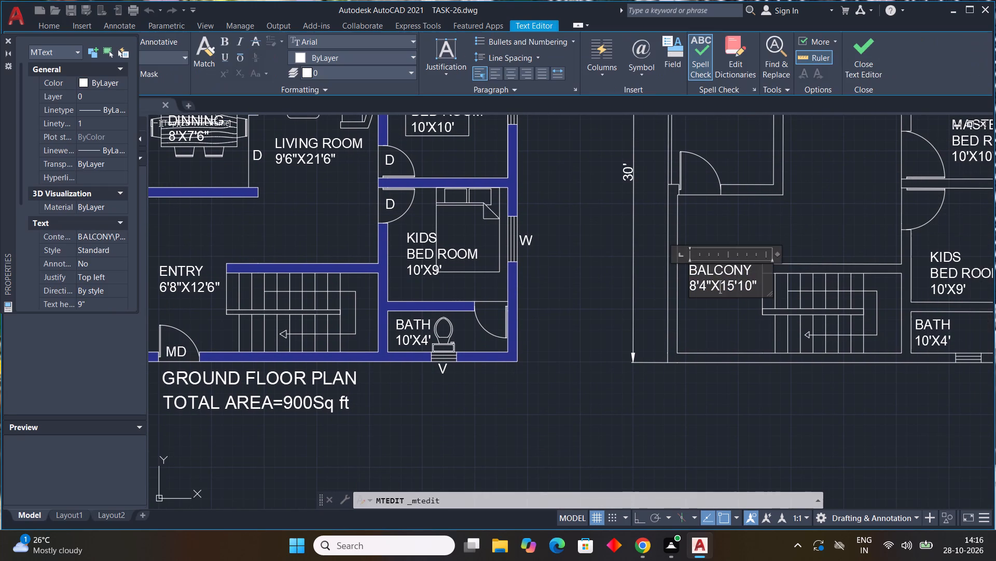
pyautogui.click(756, 286)
pyautogui.press('BackSpace')
pyautogui.press('BackSpace')
pyautogui.press('BackSpace')
pyautogui.press('BackSpace')
pyautogui.press('BackSpace')
pyautogui.press('BackSpace')
pyautogui.press('BackSpace')
pyautogui.press('BackSpace')
pyautogui.press('BackSpace')
pyautogui.press('BackSpace')
pyautogui.press('BackSpace')
pyautogui.press('BackSpace')
pyautogui.press('BackSpace')
pyautogui.press('BackSpace')
pyautogui.press('BackSpace')
pyautogui.press('BackSpace')
pyautogui.press('BackSpace')
pyautogui.press('BackSpace')
pyautogui.press('BackSpace')
pyautogui.write('PASSAGE')
pyautogui.press('Return')
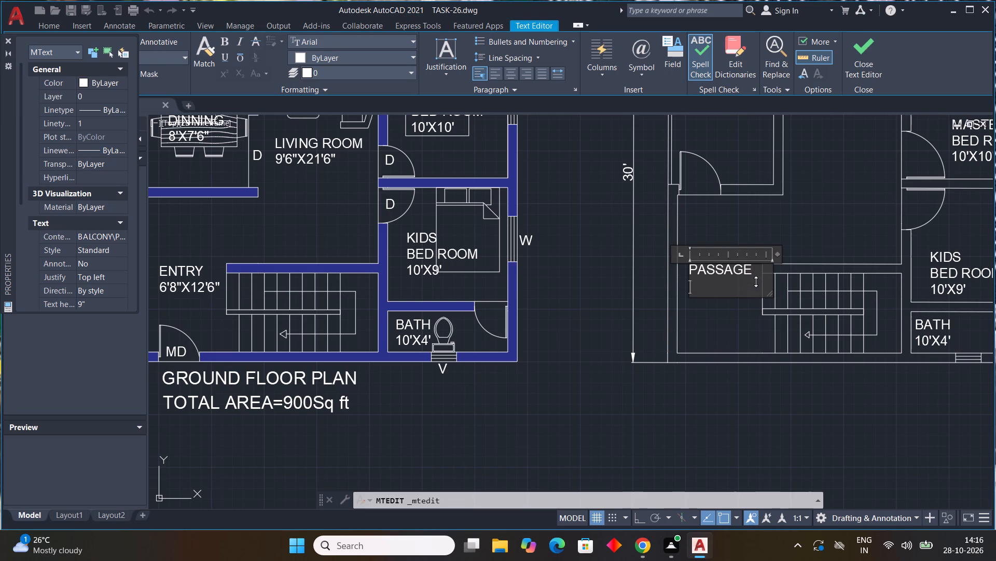
pyautogui.write("6'")
pyautogui.press('8')
pyautogui.hotkey('shift', '"')
pyautogui.press('x')
pyautogui.write("12'")
pyautogui.write('6"')
pyautogui.click(794, 224)
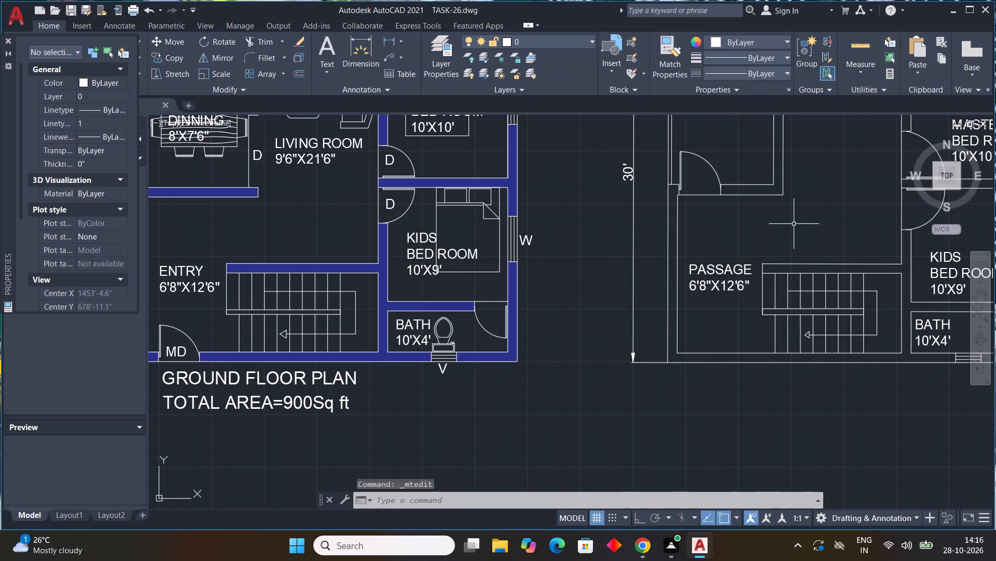
# Add a multiline text label D inside the door swing of the second plan's balcony.
pyautogui.scroll(-2, 794, 224)
pyautogui.moveTo(793, 224); pyautogui.dragTo(619, 283, button='middle')
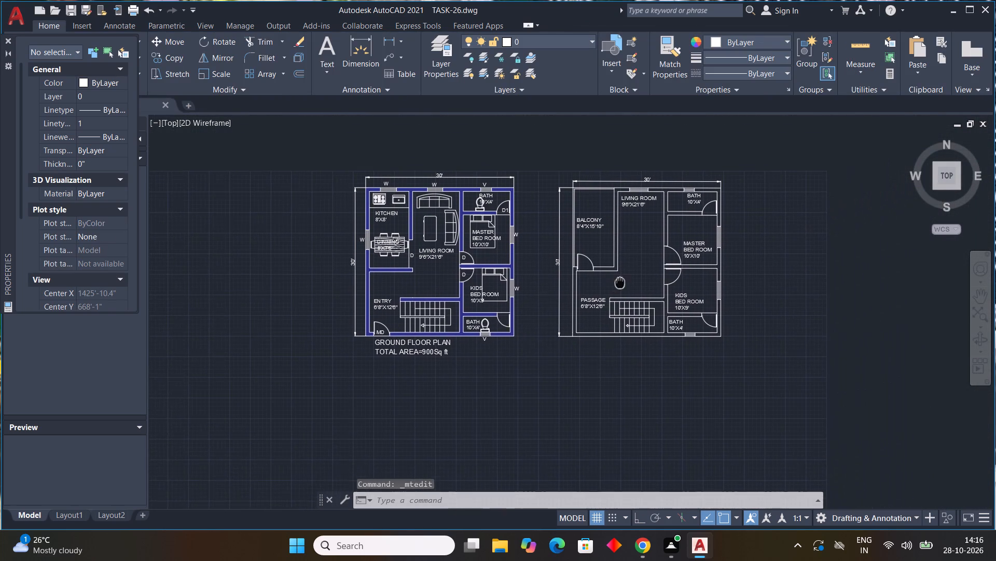
pyautogui.moveTo(619, 283); pyautogui.dragTo(616, 283, button='middle')
pyautogui.click(331, 43)
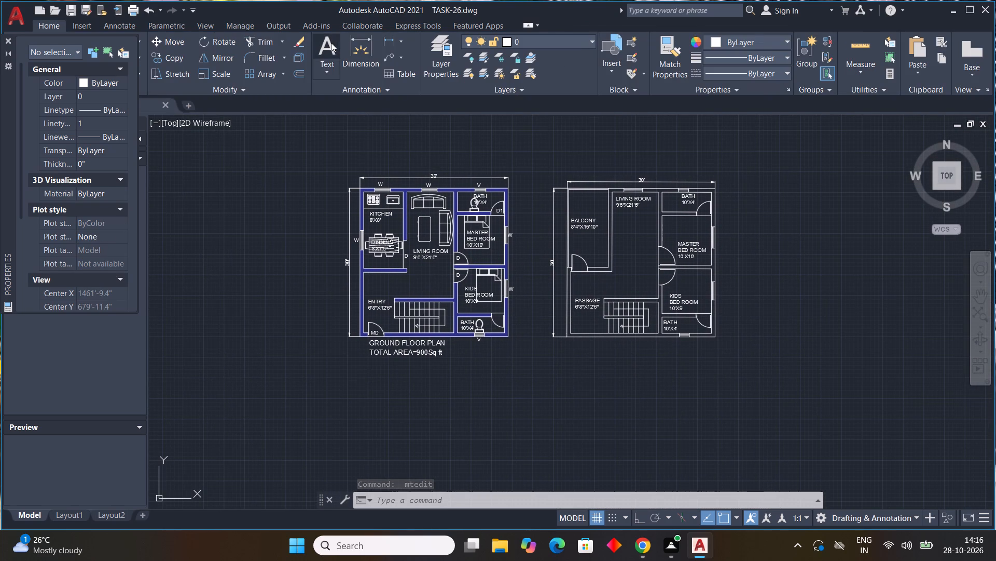
pyautogui.scroll(4, 576, 279)
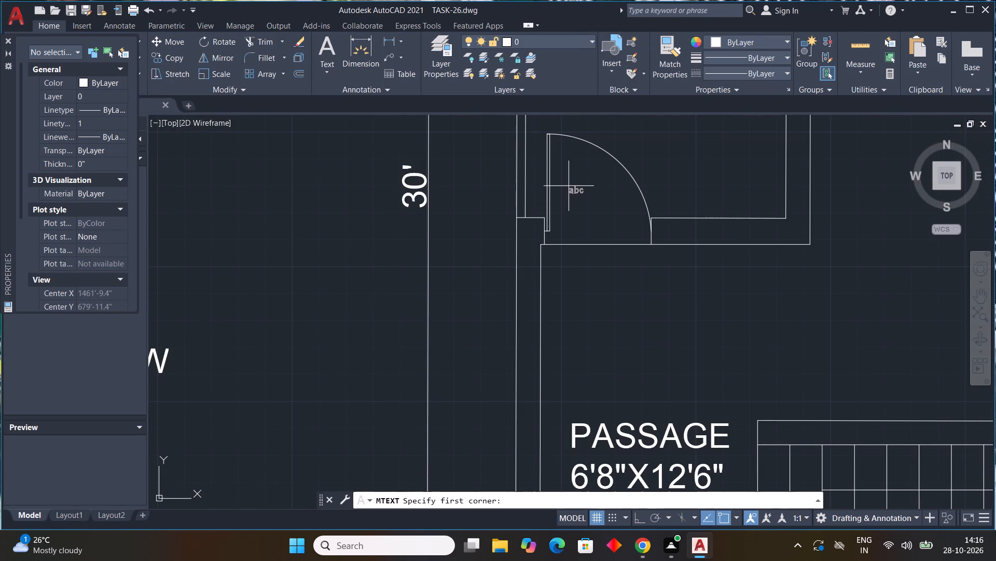
pyautogui.click(569, 185)
pyautogui.click(618, 232)
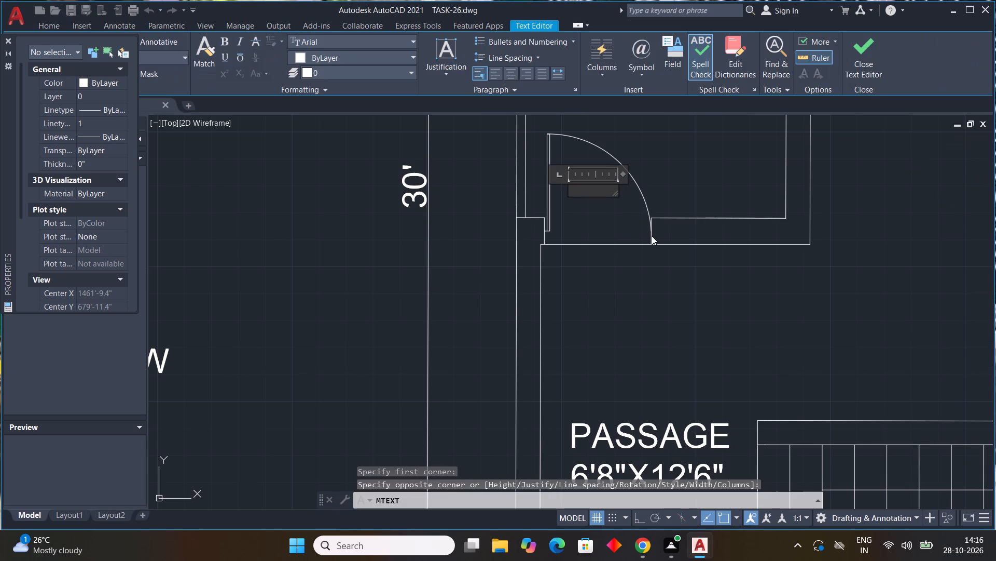
pyautogui.press('d')
pyautogui.click(669, 181)
# Set the text height of the balcony door's D label to 9".
pyautogui.click(571, 190)
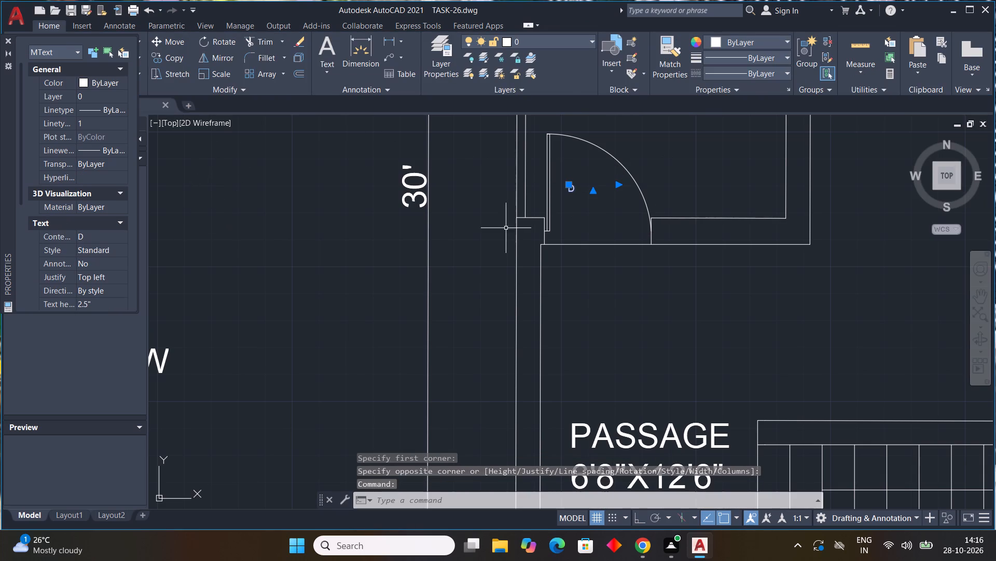
pyautogui.scroll(-4, 82, 179)
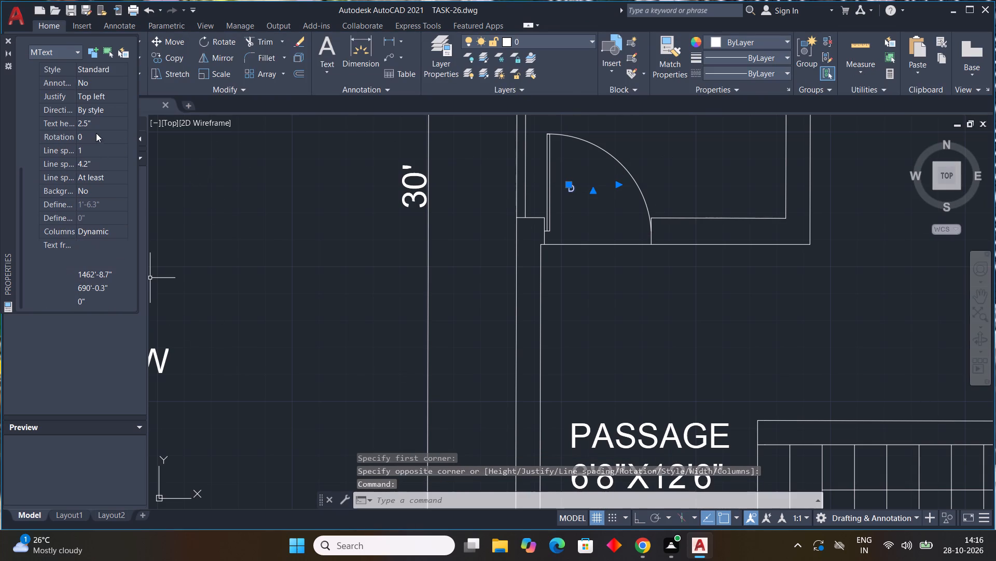
pyautogui.click(102, 129)
pyautogui.moveTo(108, 123); pyautogui.dragTo(0, 82)
pyautogui.press('9')
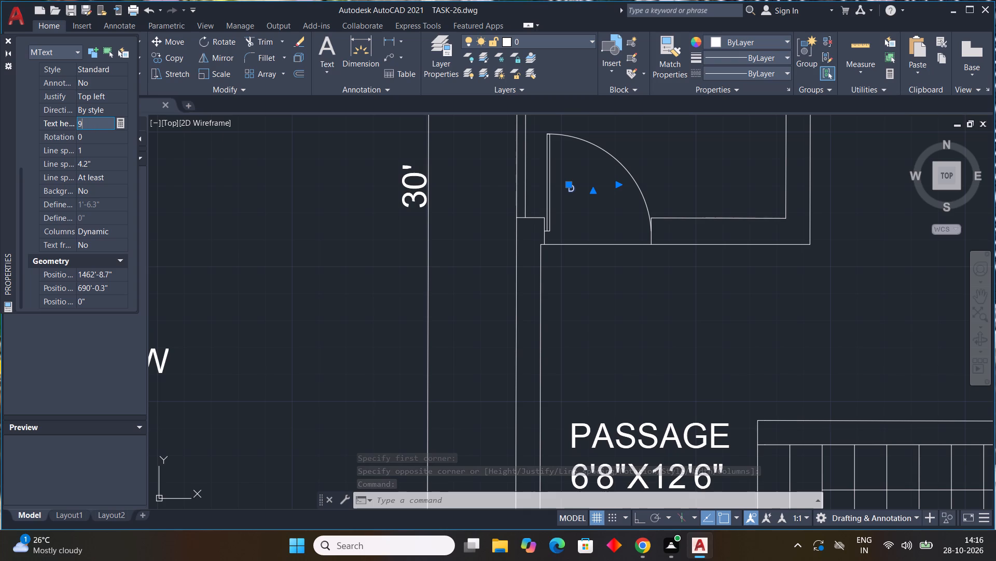
pyautogui.hotkey('shift', '"')
pyautogui.press('Return')
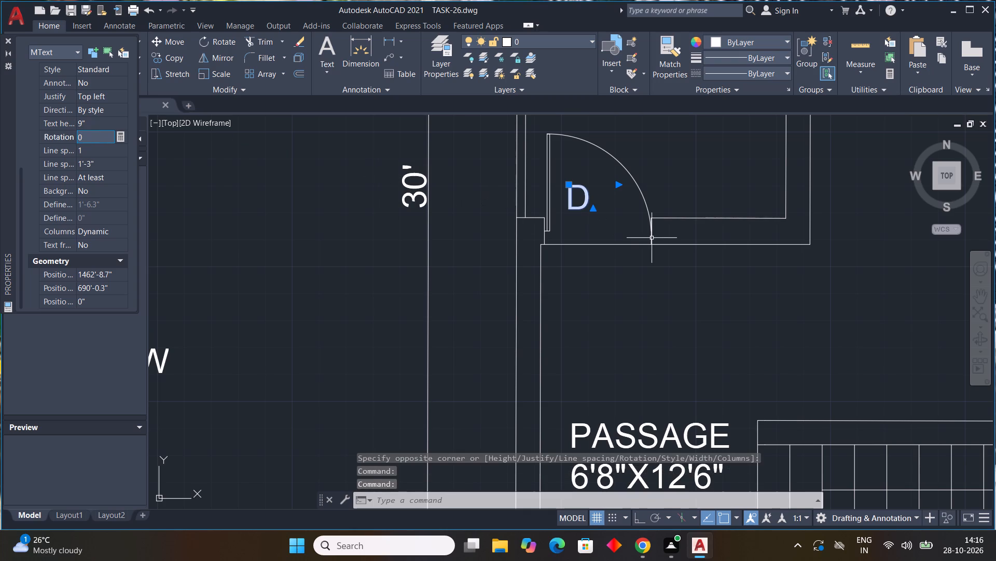
pyautogui.press('Escape')
pyautogui.press('Escape')
# Copy the balcony door's D label into the door swing of the second plan's southeast bath.
pyautogui.scroll(-4, 647, 235)
pyautogui.moveTo(645, 235); pyautogui.dragTo(642, 238, button='middle')
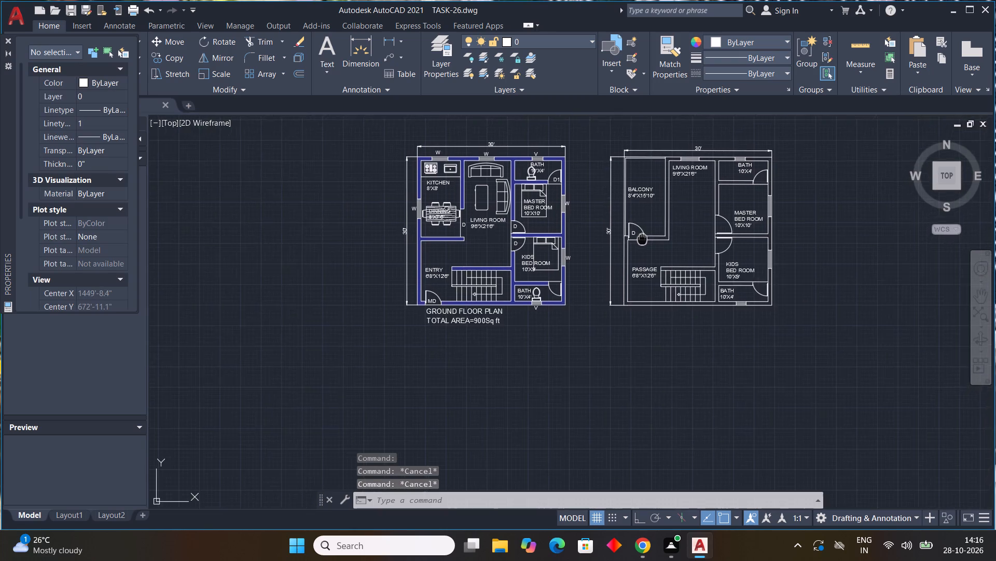
pyautogui.moveTo(642, 238); pyautogui.dragTo(576, 262, button='middle')
pyautogui.scroll(3, 568, 257)
pyautogui.click(566, 262)
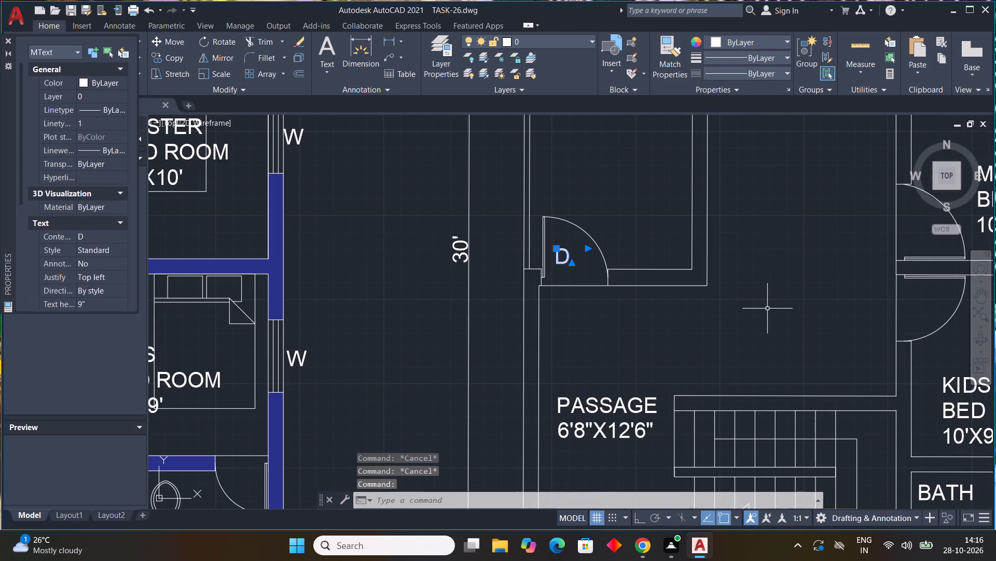
pyautogui.press('c')
pyautogui.press('o')
pyautogui.press('space')
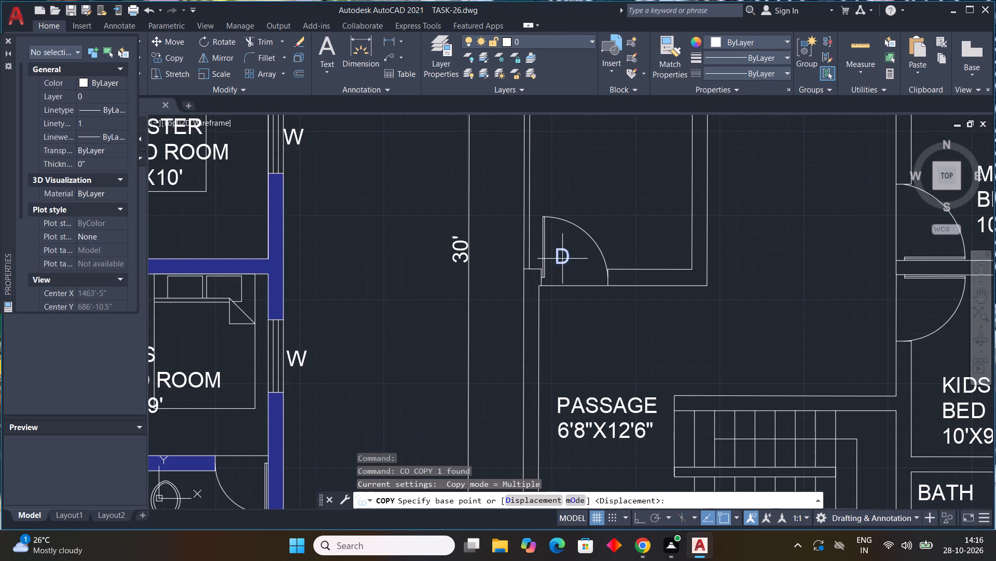
pyautogui.moveTo(562, 259); pyautogui.dragTo(568, 287)
pyautogui.moveTo(639, 344); pyautogui.dragTo(487, 250, button='middle')
pyautogui.scroll(-2, 528, 275)
pyautogui.scroll(1, 602, 235)
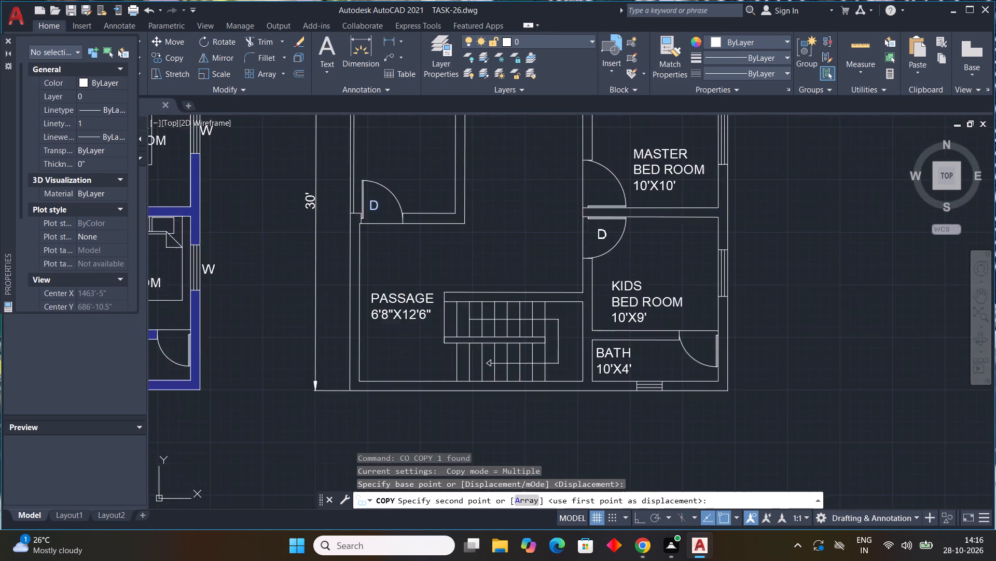
pyautogui.scroll(1, 602, 235)
pyautogui.scroll(-2, 598, 237)
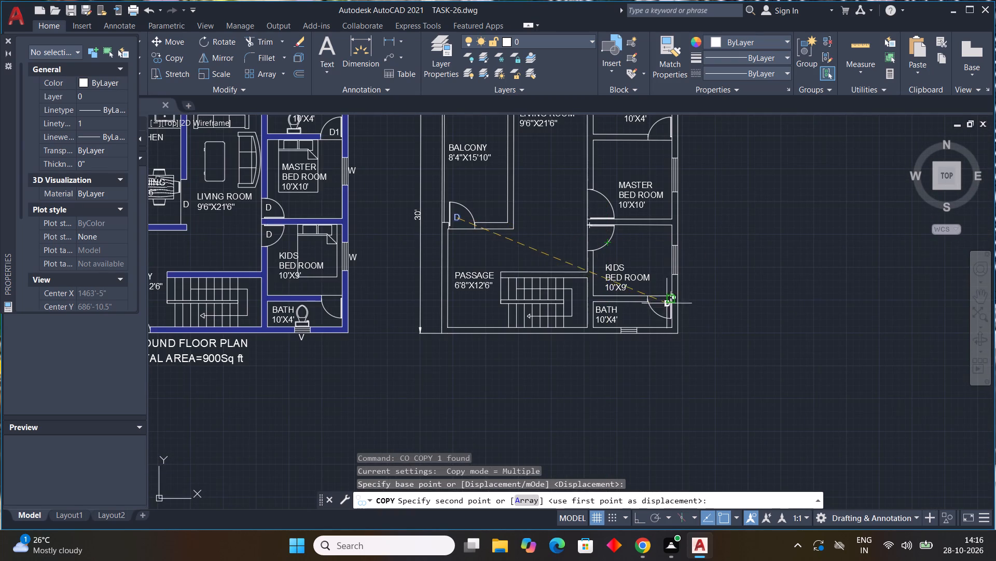
pyautogui.scroll(2, 666, 302)
pyautogui.click(648, 305)
# Place further copies of the D label in the second plan's kids bedroom, master bedroom and northeast bath door swings.
pyautogui.moveTo(648, 309); pyautogui.dragTo(658, 355, button='middle')
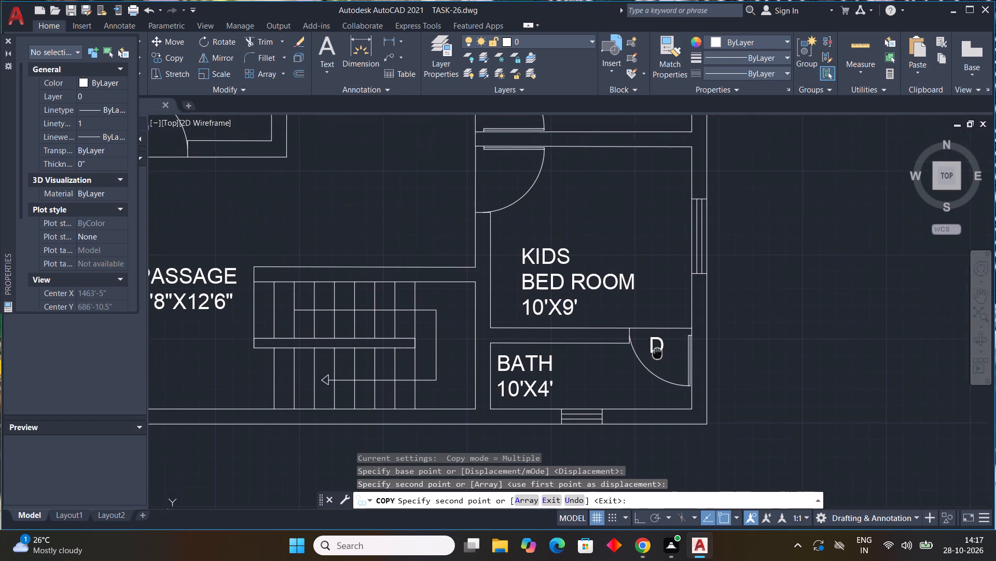
pyautogui.moveTo(658, 355); pyautogui.dragTo(704, 425, button='middle')
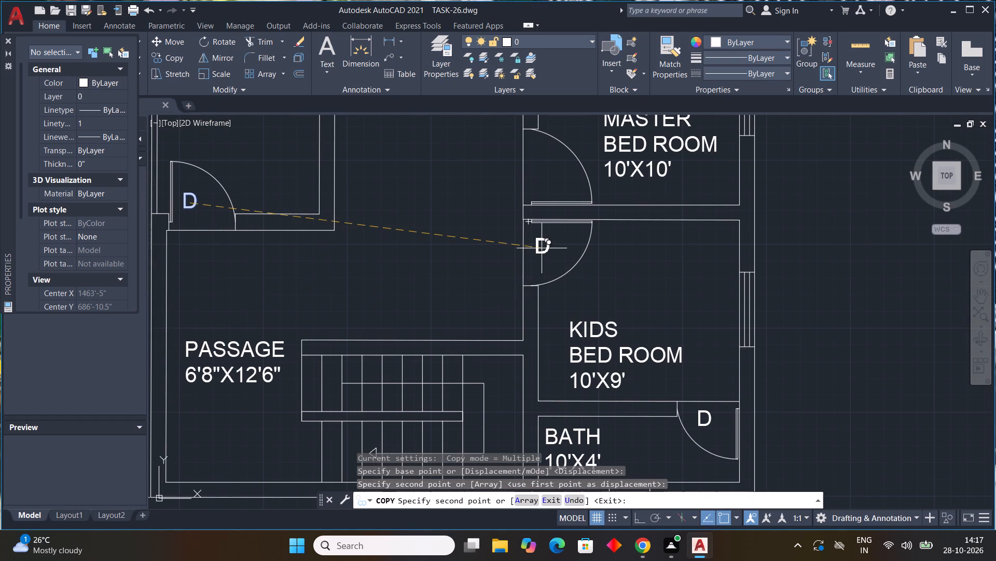
pyautogui.click(542, 248)
pyautogui.moveTo(572, 251); pyautogui.dragTo(587, 332, button='middle')
pyautogui.scroll(-1, 572, 261)
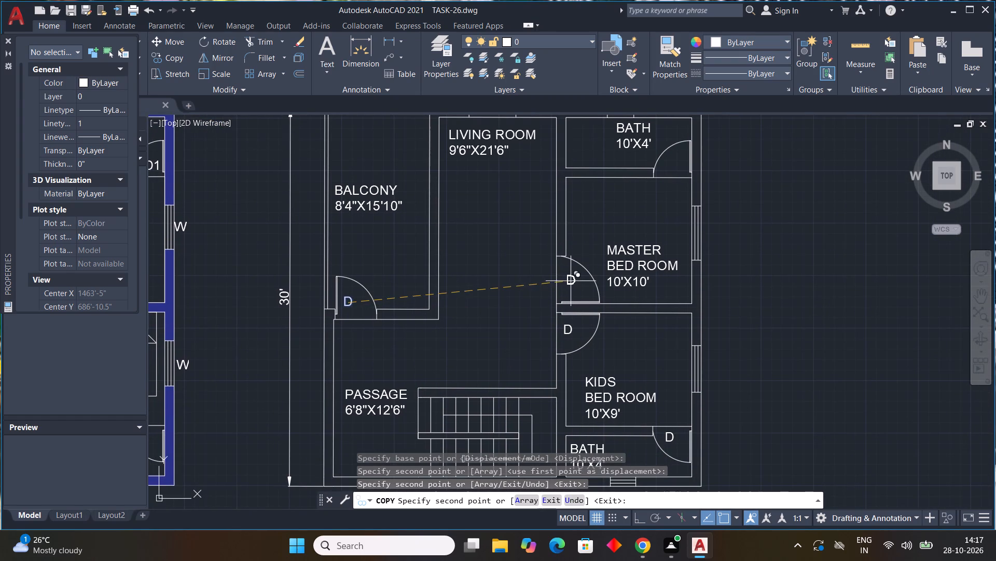
pyautogui.click(571, 282)
pyautogui.moveTo(657, 248); pyautogui.dragTo(611, 319, button='middle')
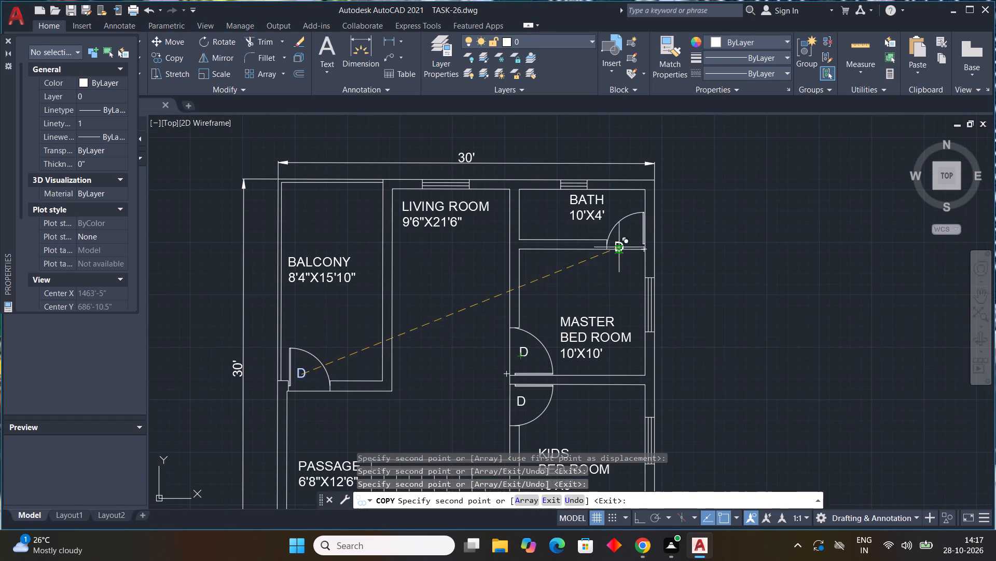
pyautogui.click(625, 238)
pyautogui.press('Escape')
pyautogui.press('Escape')
pyautogui.press('Escape')
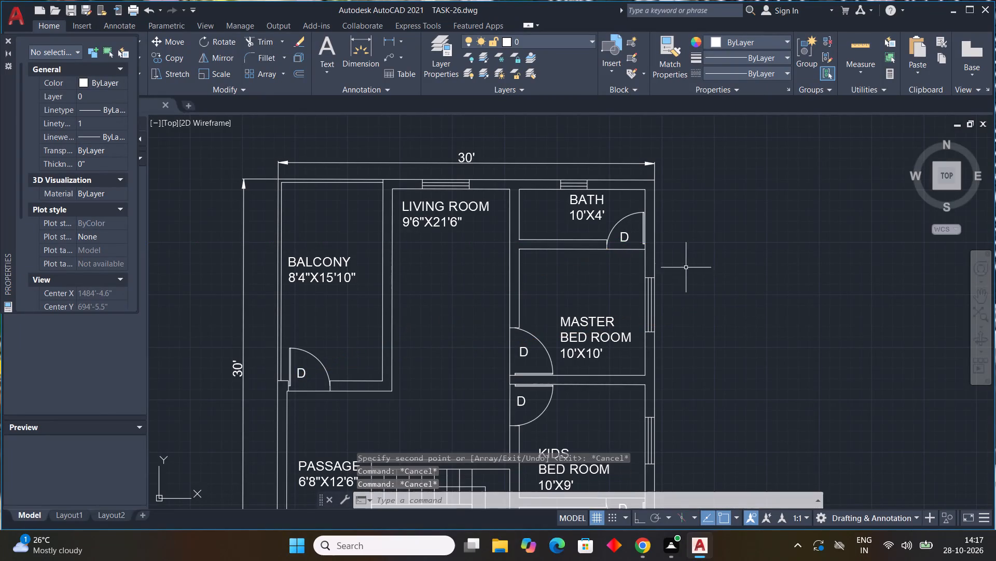
pyautogui.press('Escape')
# Change the door label of the second plan's northeast bath to D1.
pyautogui.doubleClick(625, 237)
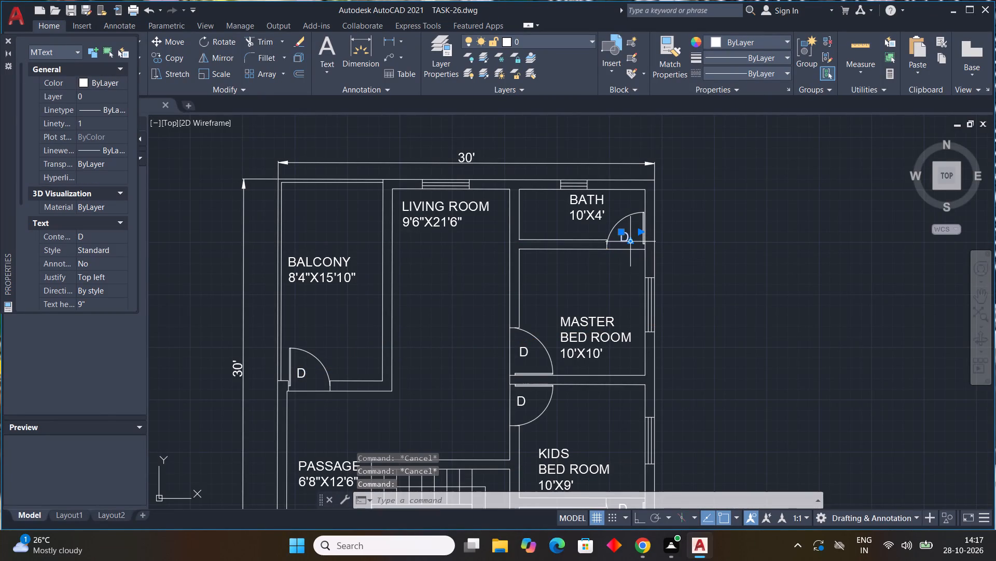
pyautogui.scroll(2, 628, 239)
pyautogui.doubleClick(630, 238)
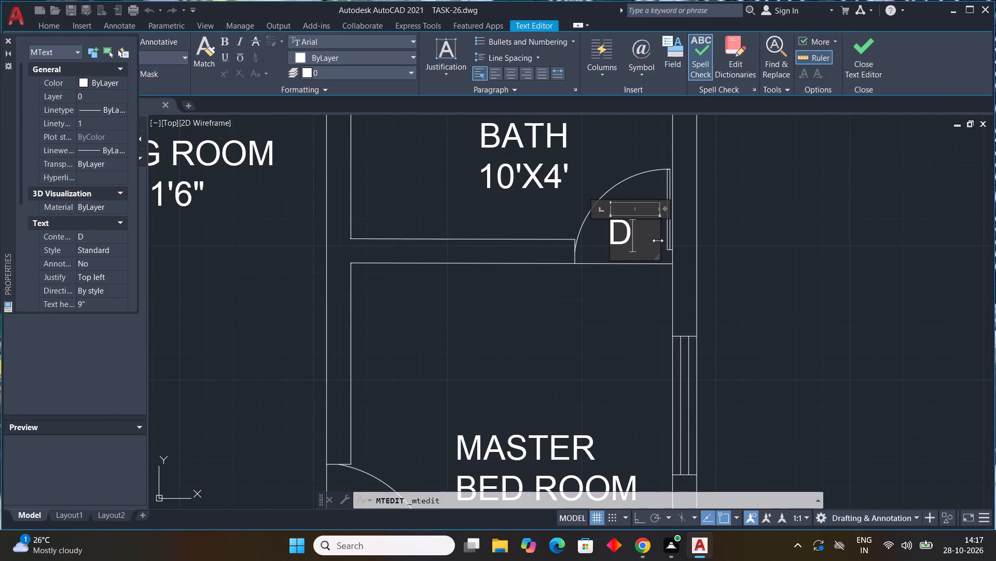
pyautogui.press('1')
pyautogui.scroll(-2, 736, 261)
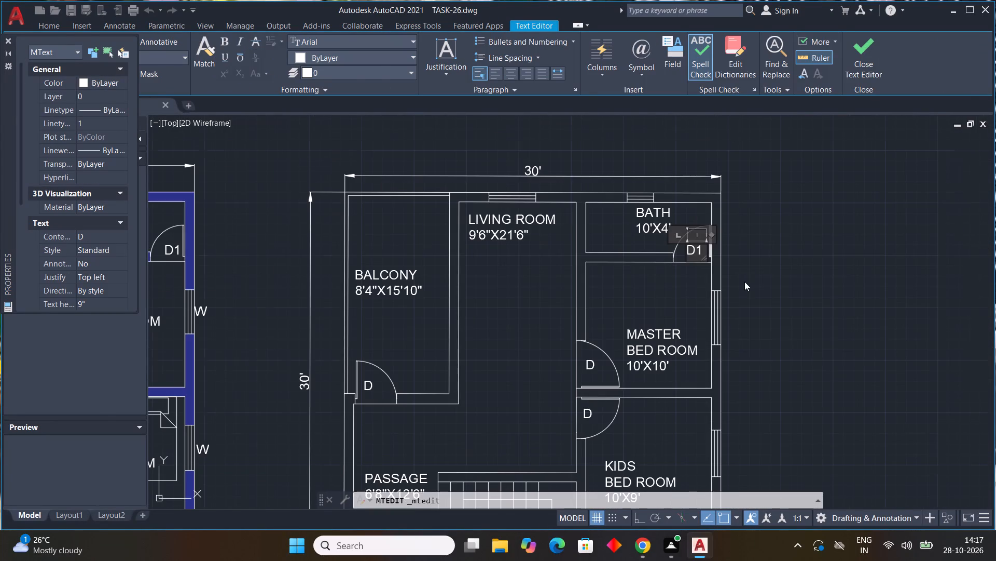
pyautogui.click(745, 282)
# Change the door label of the second plan's southeast bath to D1.
pyautogui.moveTo(742, 332); pyautogui.dragTo(586, 208, button='middle')
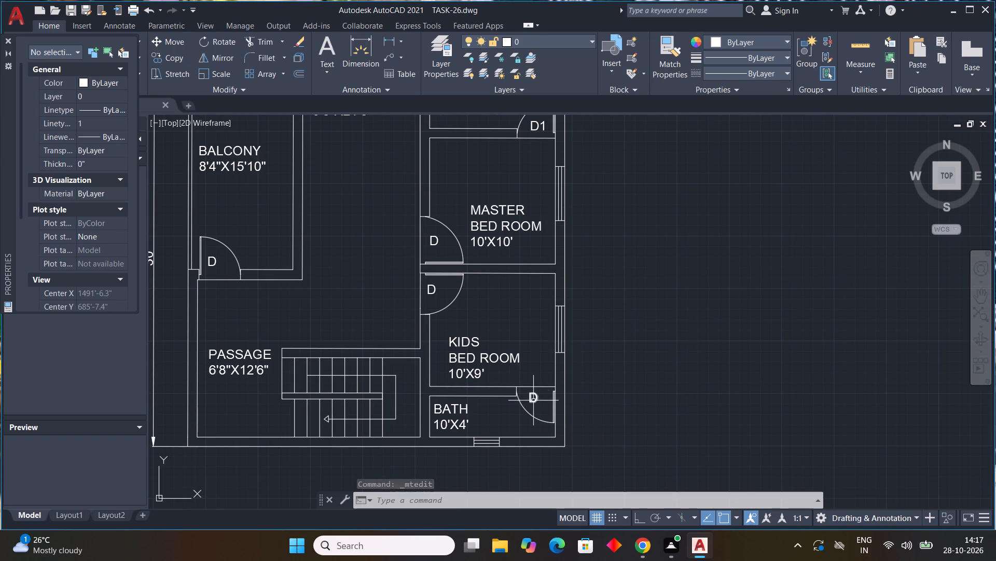
pyautogui.doubleClick(533, 400)
pyautogui.scroll(2, 538, 400)
pyautogui.click(542, 397)
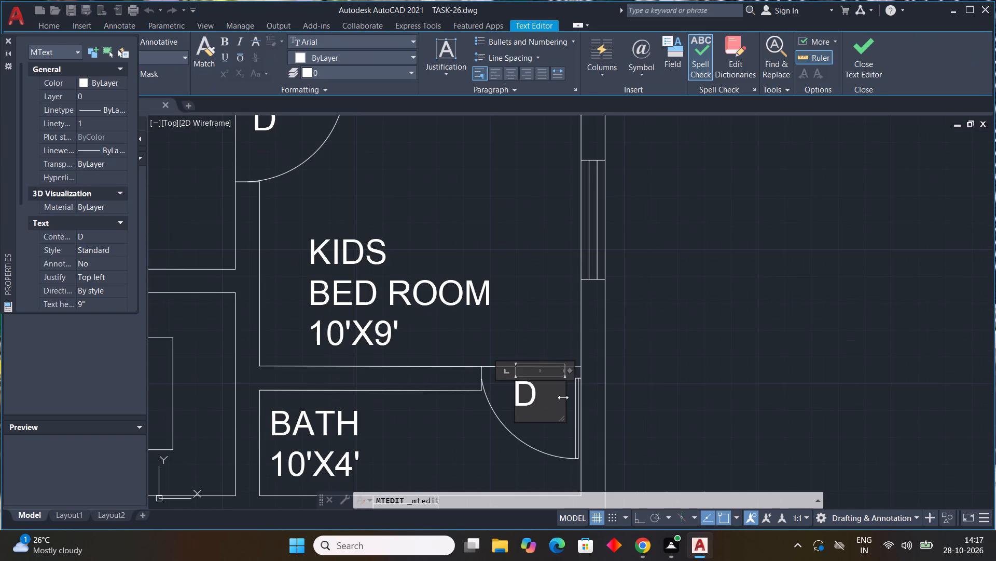
pyautogui.press('1')
pyautogui.click(700, 384)
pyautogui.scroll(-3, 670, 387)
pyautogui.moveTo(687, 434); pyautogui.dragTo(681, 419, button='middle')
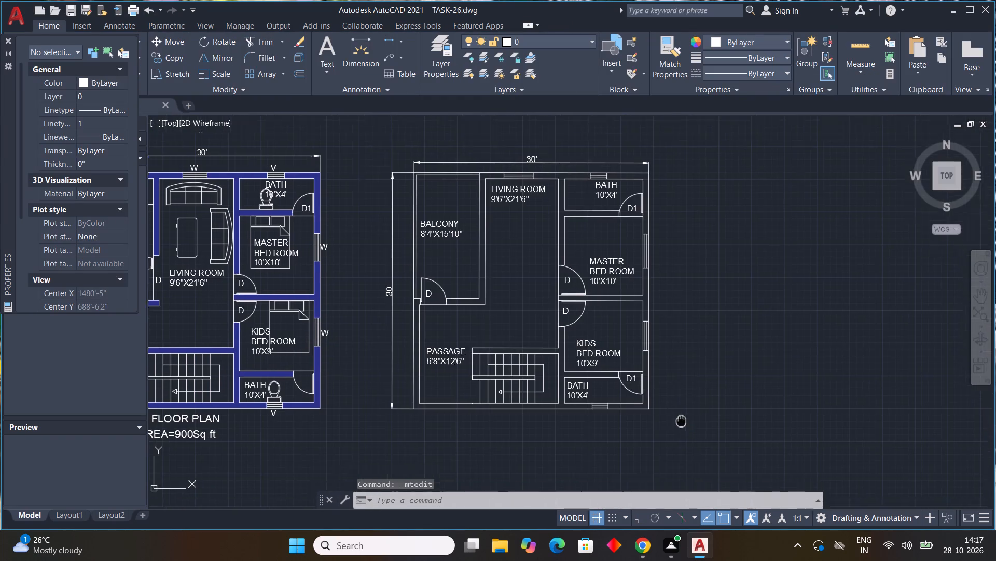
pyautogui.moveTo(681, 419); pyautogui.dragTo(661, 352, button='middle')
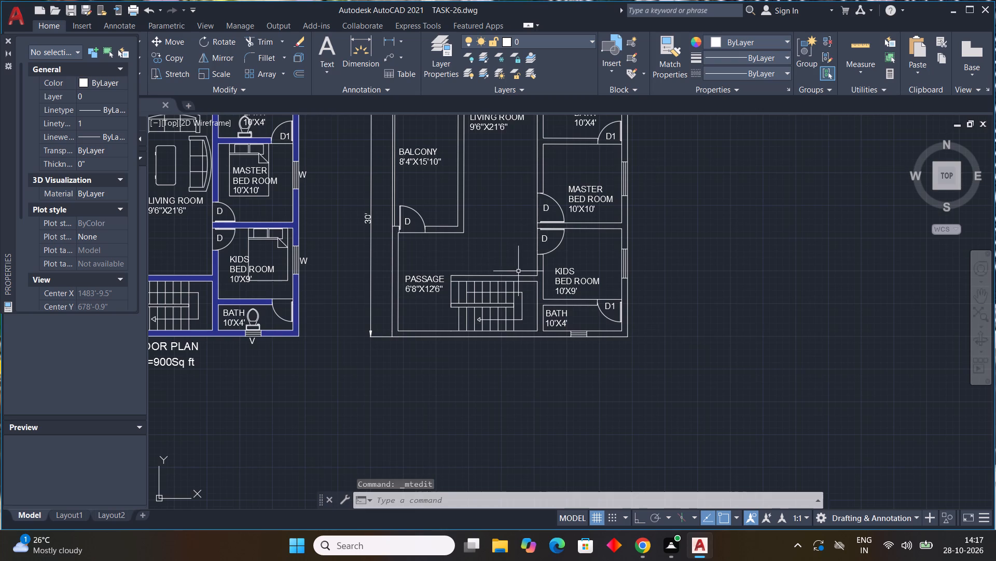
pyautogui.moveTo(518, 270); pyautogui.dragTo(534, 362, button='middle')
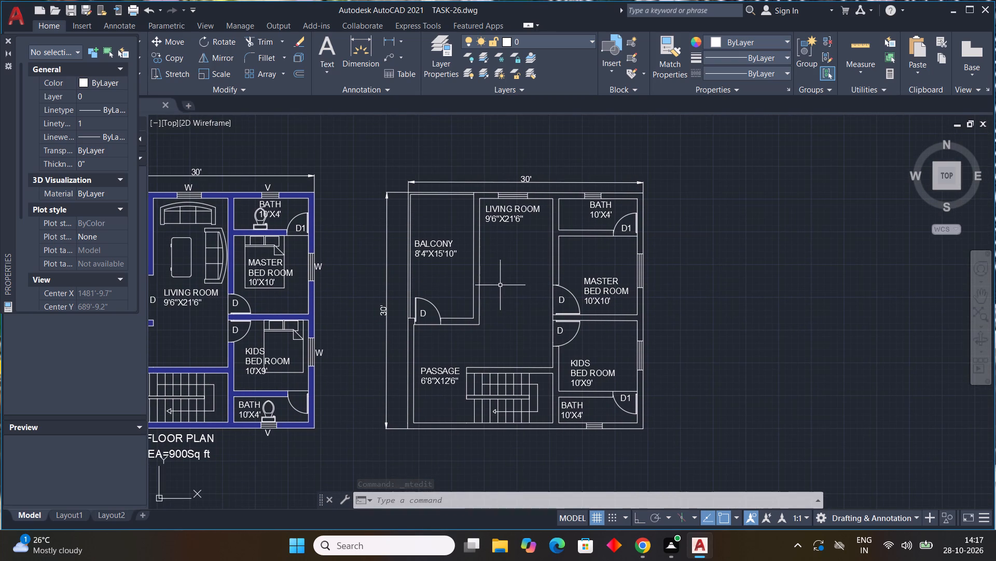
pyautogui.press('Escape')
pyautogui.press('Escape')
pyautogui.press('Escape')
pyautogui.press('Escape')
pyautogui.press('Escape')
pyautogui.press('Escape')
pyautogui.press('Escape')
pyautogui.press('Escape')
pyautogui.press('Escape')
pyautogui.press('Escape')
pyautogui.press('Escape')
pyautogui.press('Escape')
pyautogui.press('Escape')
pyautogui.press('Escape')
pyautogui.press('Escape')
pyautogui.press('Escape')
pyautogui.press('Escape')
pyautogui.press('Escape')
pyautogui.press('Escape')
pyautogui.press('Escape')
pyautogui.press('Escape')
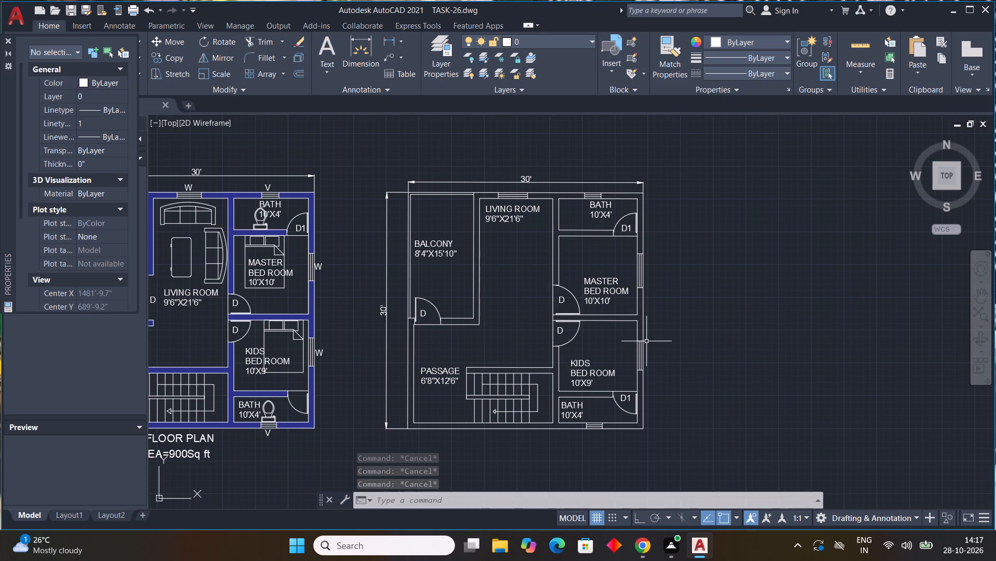
# Insert the Bed - Queen block from the Home - Space Planner library in the empty area east of the second plan.
pyautogui.hotkey('ctrl', '2')
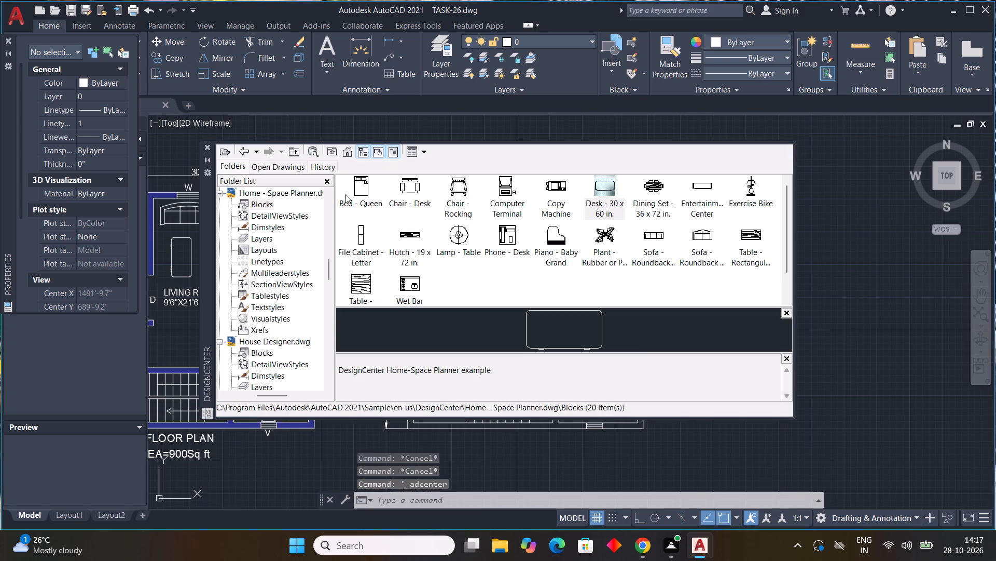
pyautogui.doubleClick(367, 190)
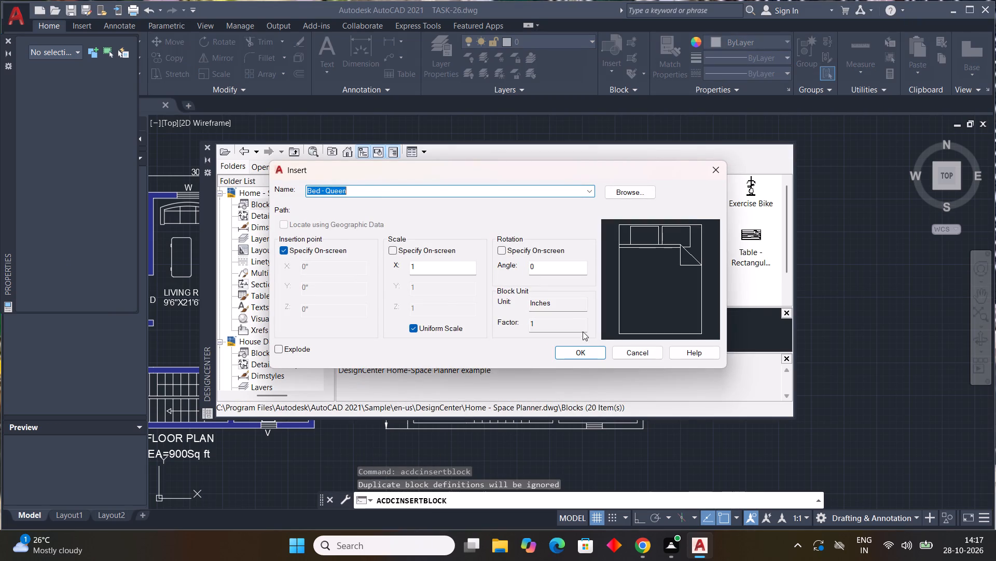
pyautogui.click(584, 359)
pyautogui.click(829, 266)
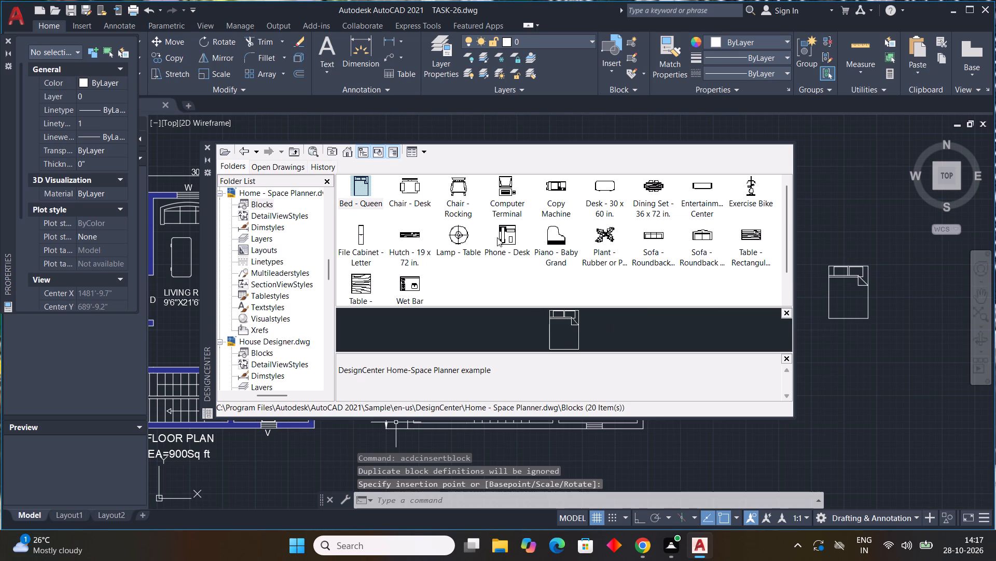
# Insert the Sofa - Roundback 7 ft block at scale 1 in the empty area above the inserted bed.
pyautogui.doubleClick(651, 234)
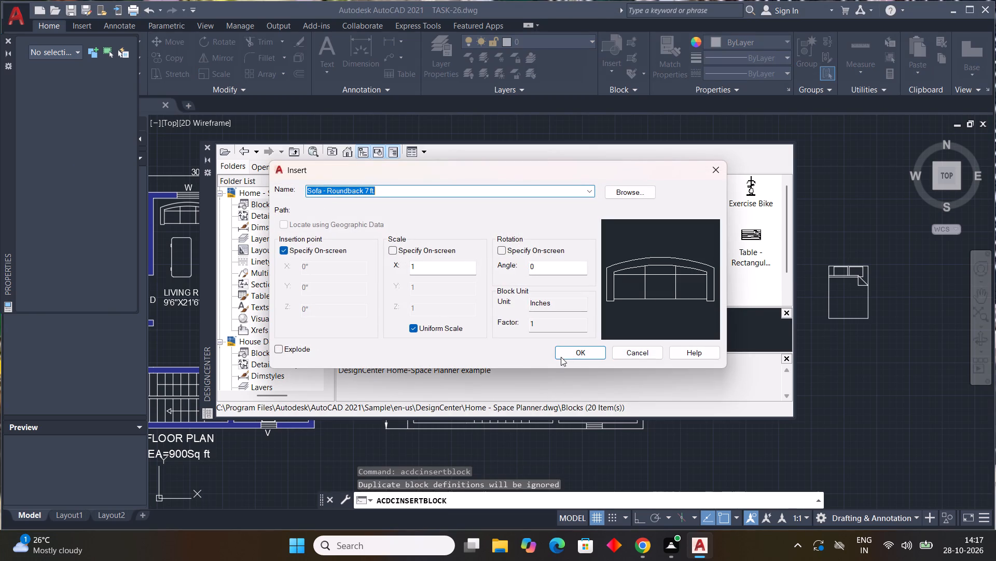
pyautogui.click(570, 349)
pyautogui.click(850, 173)
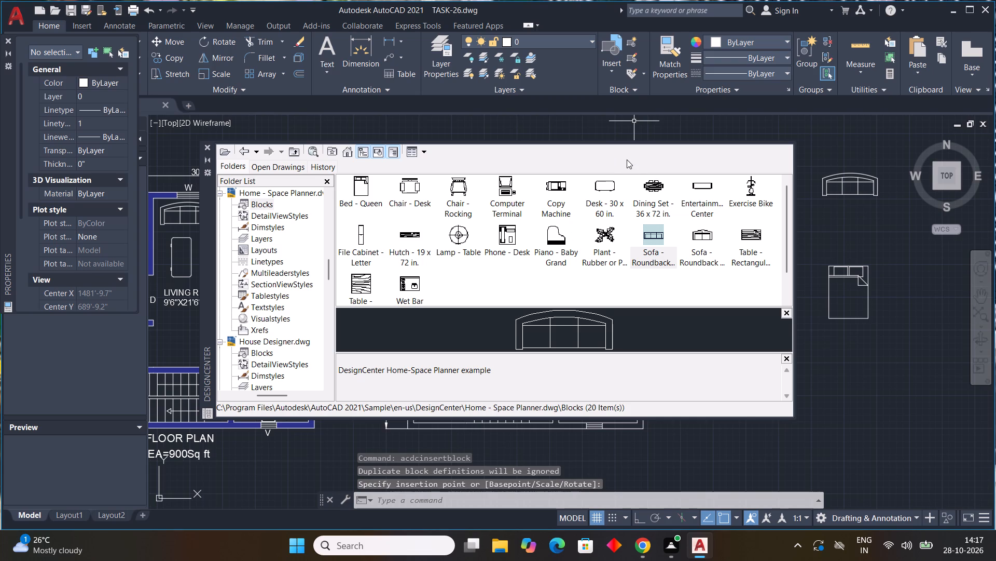
# Insert the Desk - 30 x 60 in. block at scale 1 in the empty area below the inserted bed.
pyautogui.doubleClick(604, 187)
pyautogui.click(573, 357)
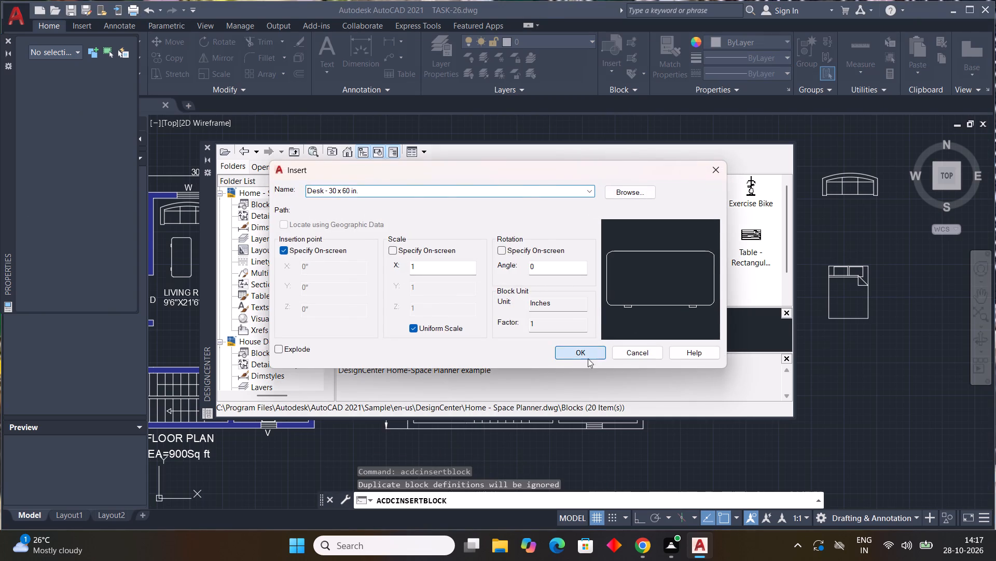
pyautogui.click(852, 385)
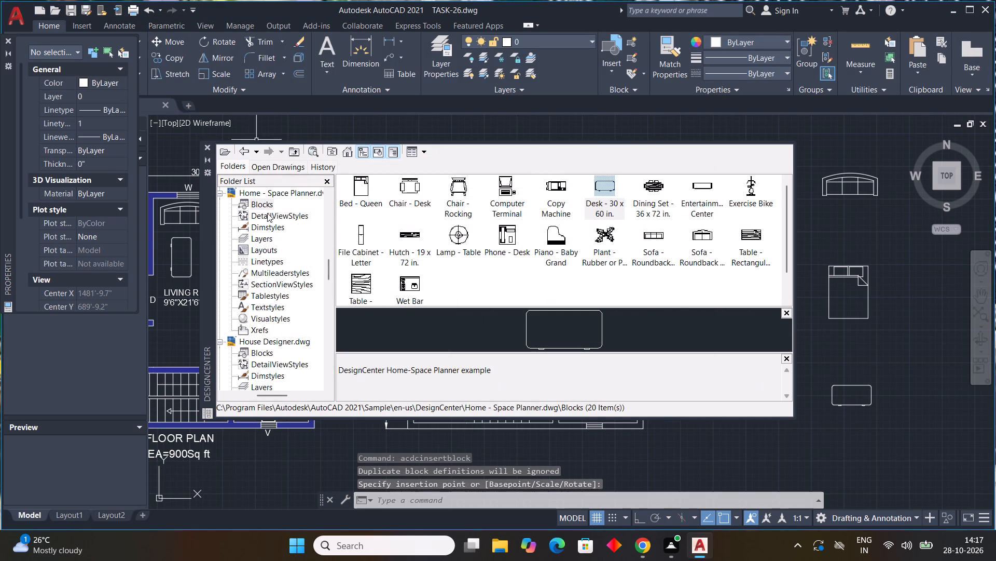
# Insert the Toilet - top block from the House Designer library in the empty area east of the inserted bed.
pyautogui.scroll(-4, 267, 214)
pyautogui.click(274, 205)
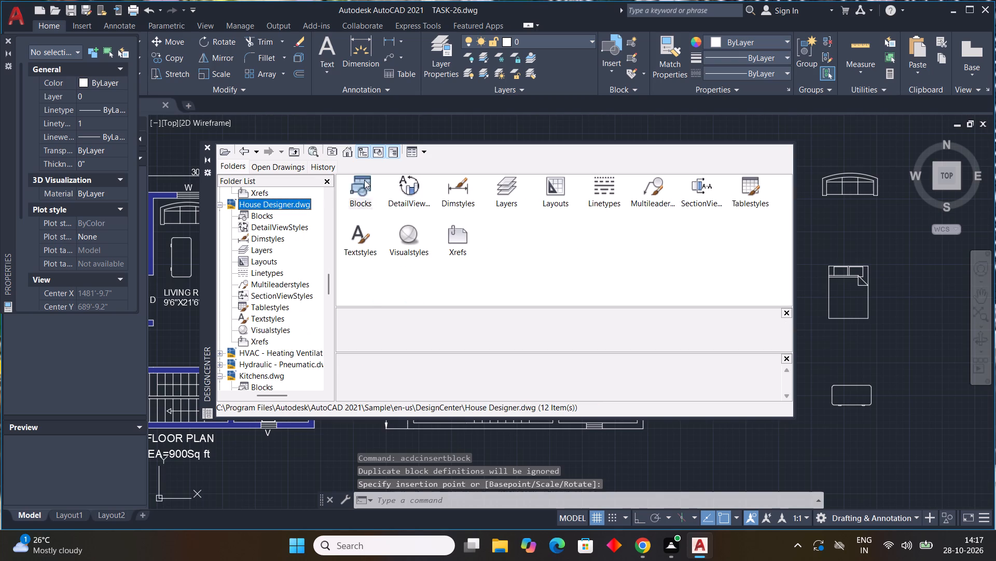
pyautogui.doubleClick(364, 180)
pyautogui.tripleClick(702, 242)
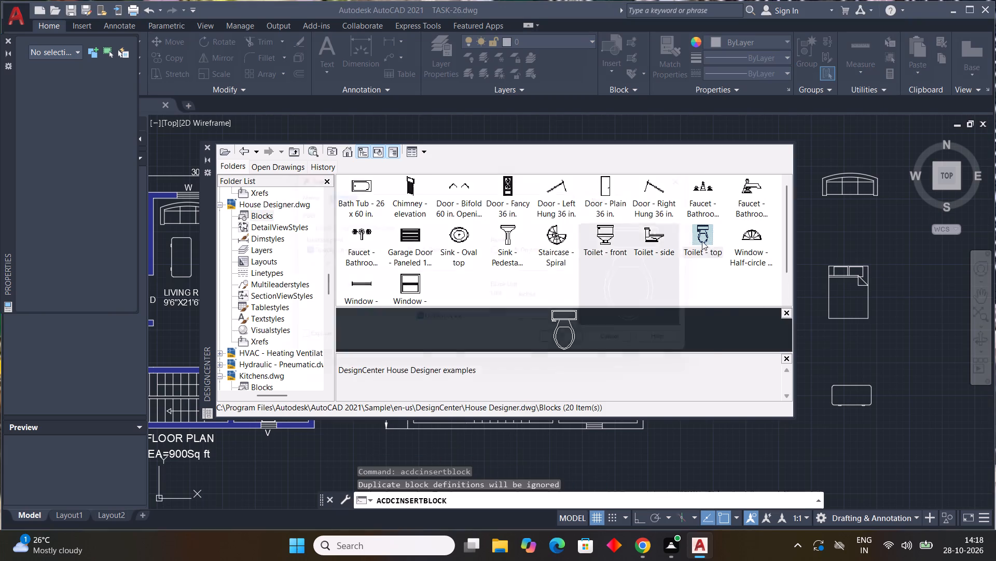
pyautogui.moveTo(570, 353); pyautogui.dragTo(606, 353)
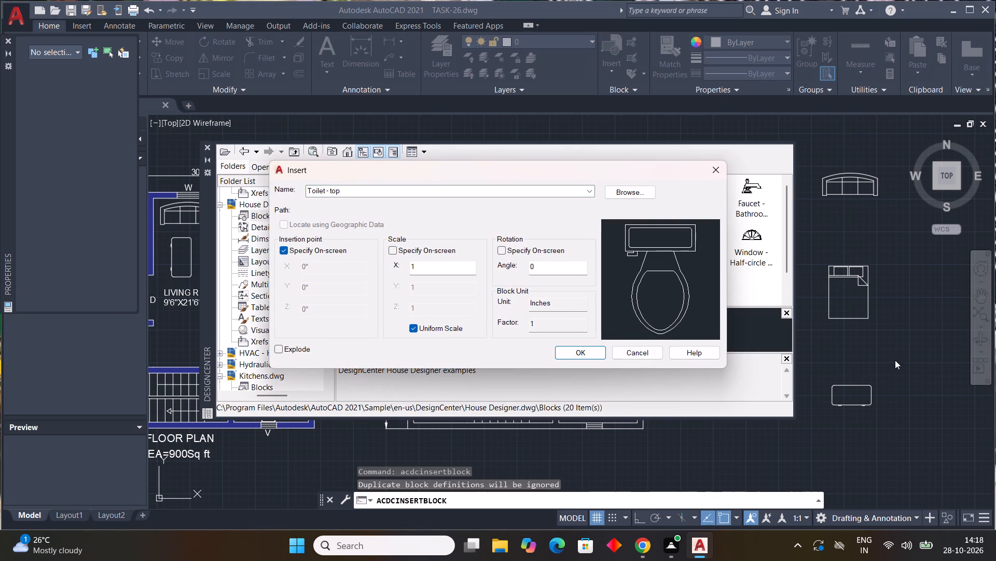
pyautogui.click(586, 350)
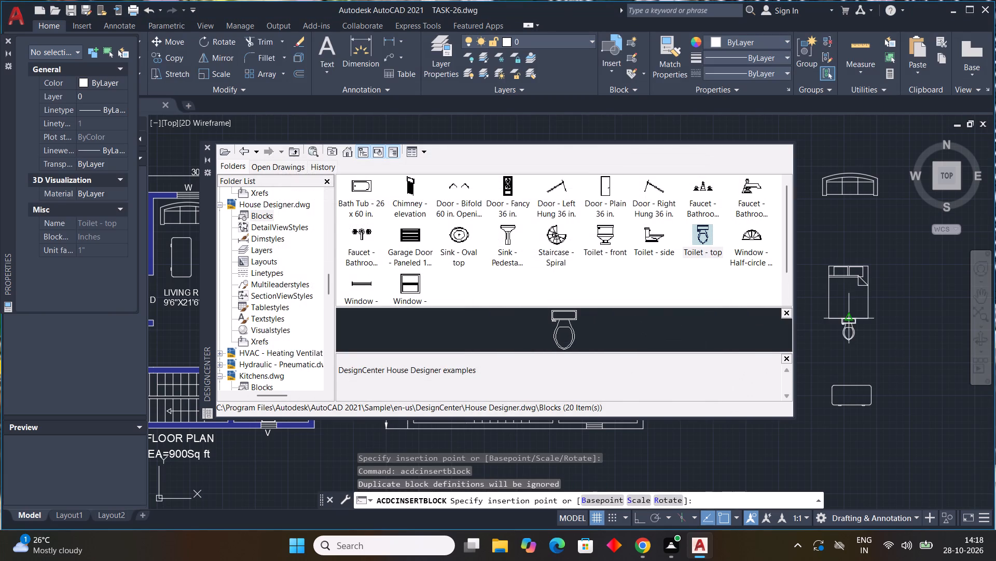
pyautogui.click(942, 271)
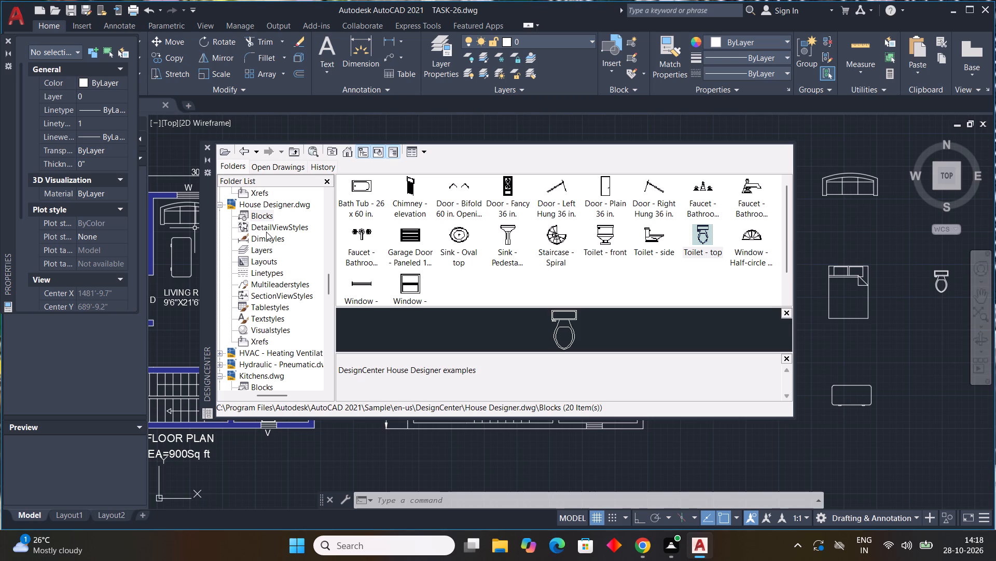
# Insert the Plant - Rubber or Philodendron block from the Home - Space Planner library at scale 1 below the inserted toilet.
pyautogui.scroll(2, 261, 215)
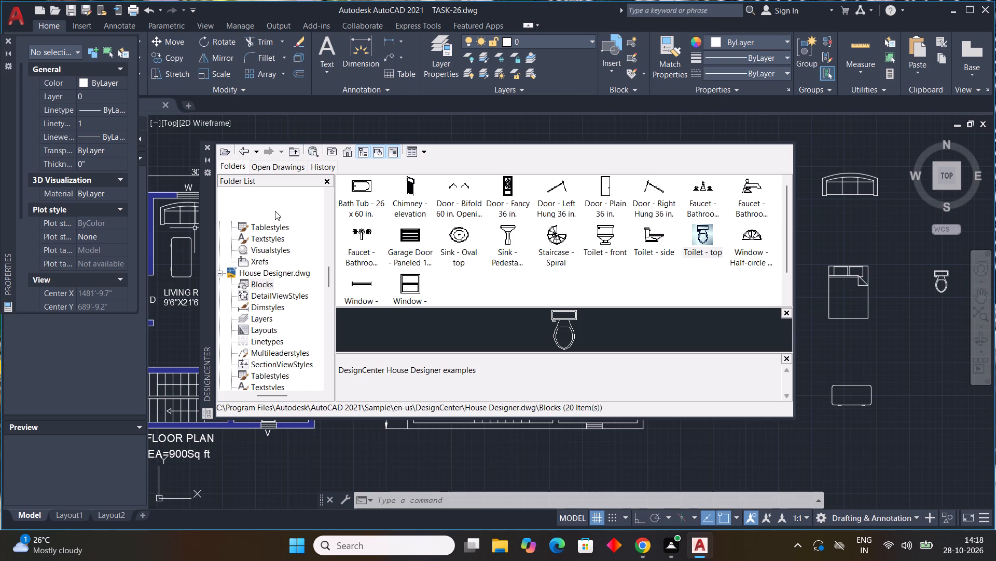
pyautogui.scroll(1, 271, 212)
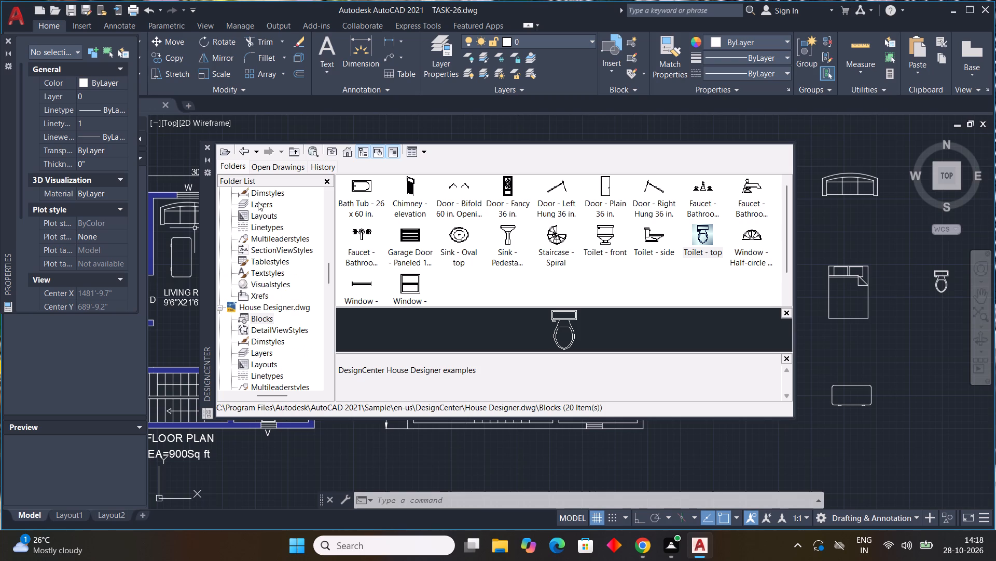
pyautogui.scroll(1, 258, 202)
pyautogui.click(259, 205)
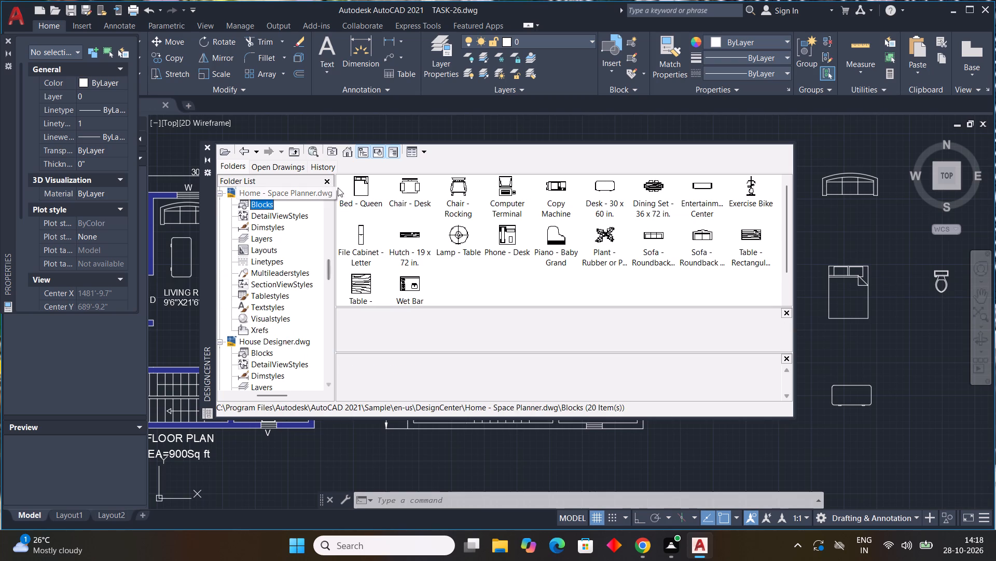
pyautogui.doubleClick(600, 234)
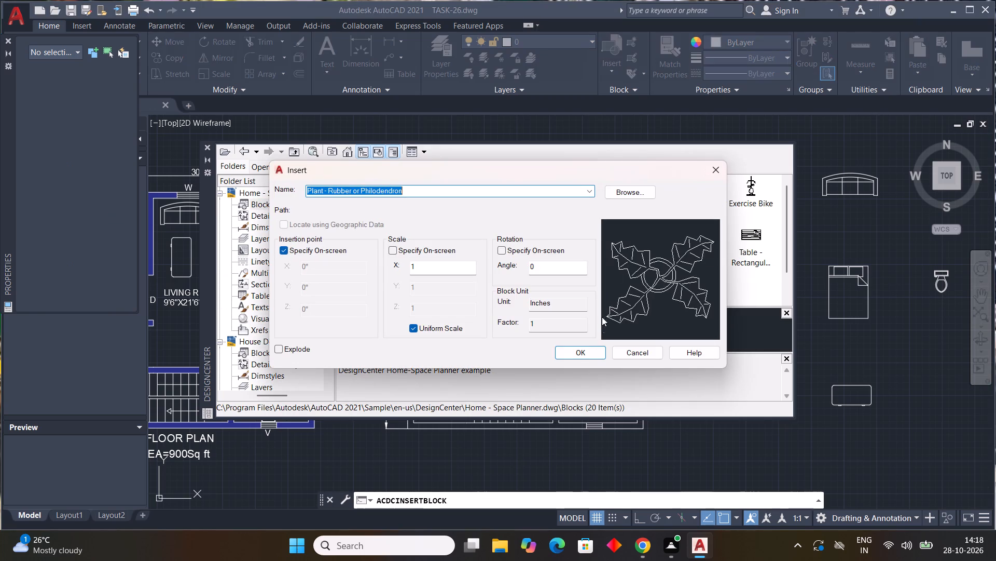
pyautogui.moveTo(591, 352); pyautogui.dragTo(596, 353)
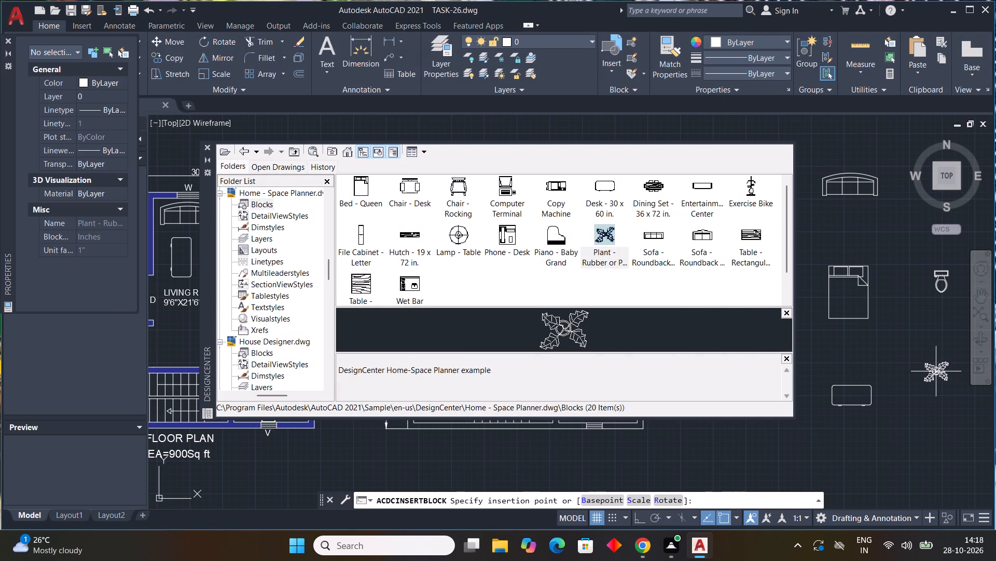
pyautogui.click(936, 371)
pyautogui.click(209, 148)
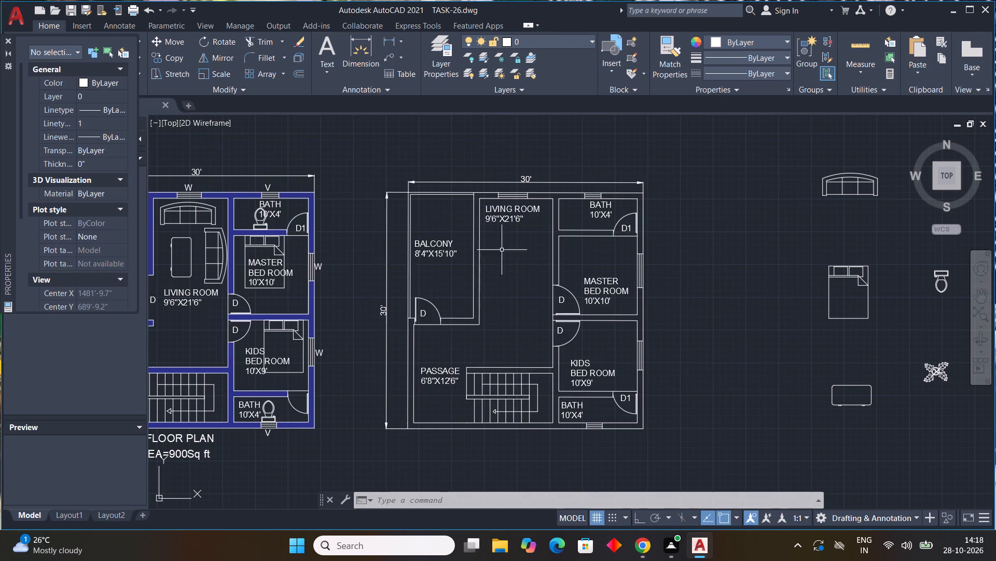
# Copy the plant block by its centre to three spots in a row along the north wall of the second plan's balcony.
pyautogui.scroll(-1, 556, 267)
pyautogui.moveTo(626, 282); pyautogui.dragTo(554, 189, button='middle')
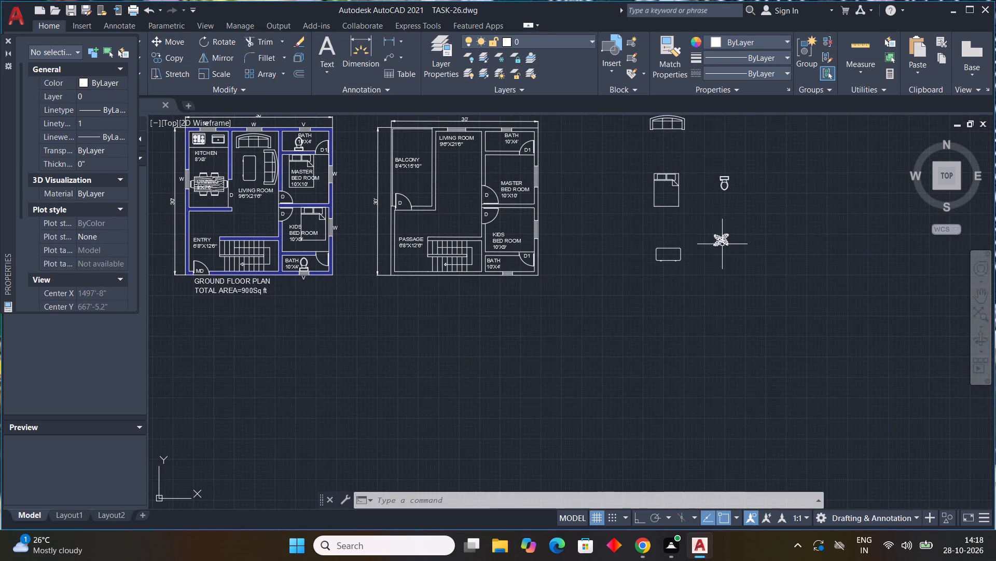
pyautogui.click(722, 244)
pyautogui.press('c')
pyautogui.press('o')
pyautogui.press('space')
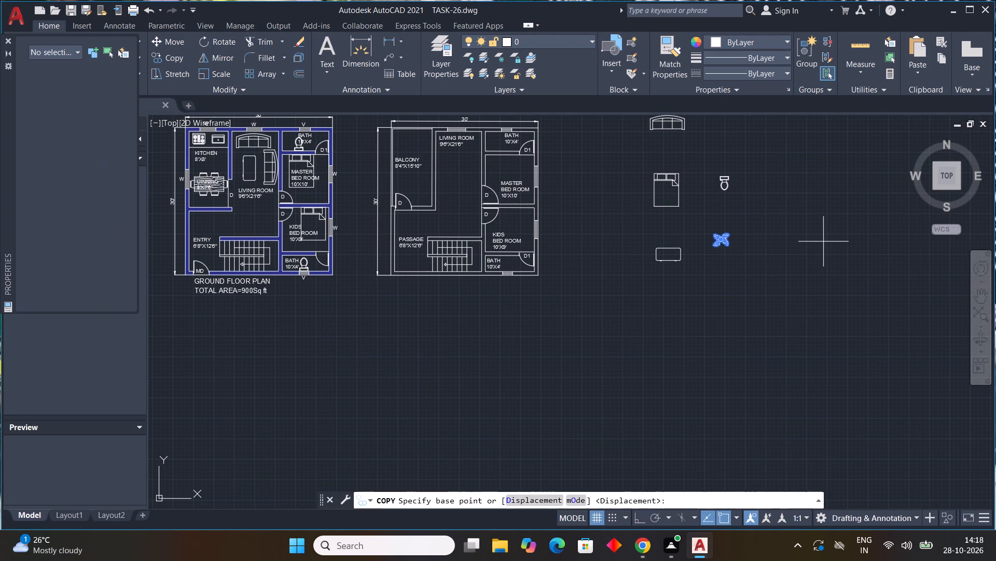
pyautogui.click(723, 240)
pyautogui.moveTo(429, 164); pyautogui.dragTo(514, 231, button='middle')
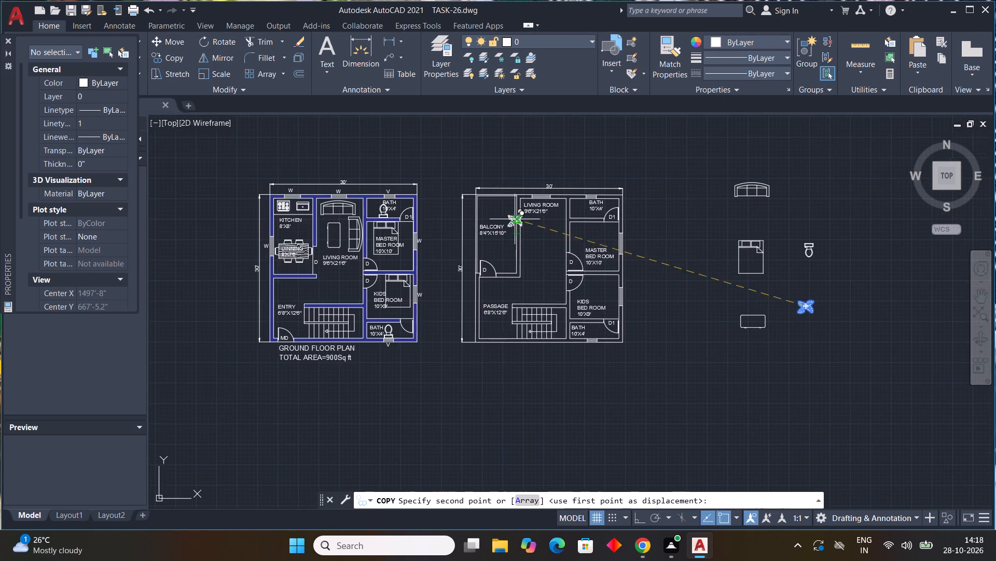
pyautogui.scroll(5, 477, 196)
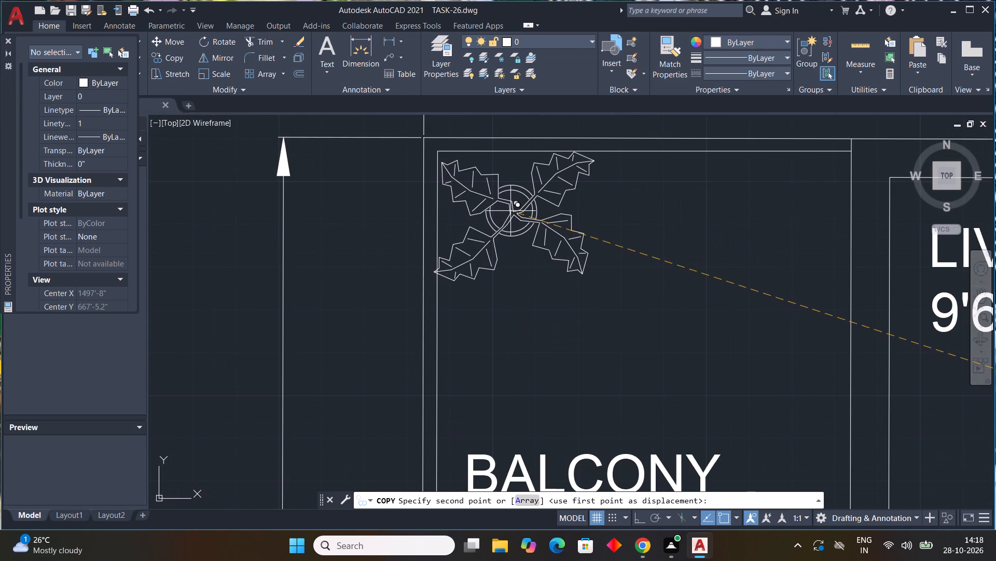
pyautogui.click(511, 211)
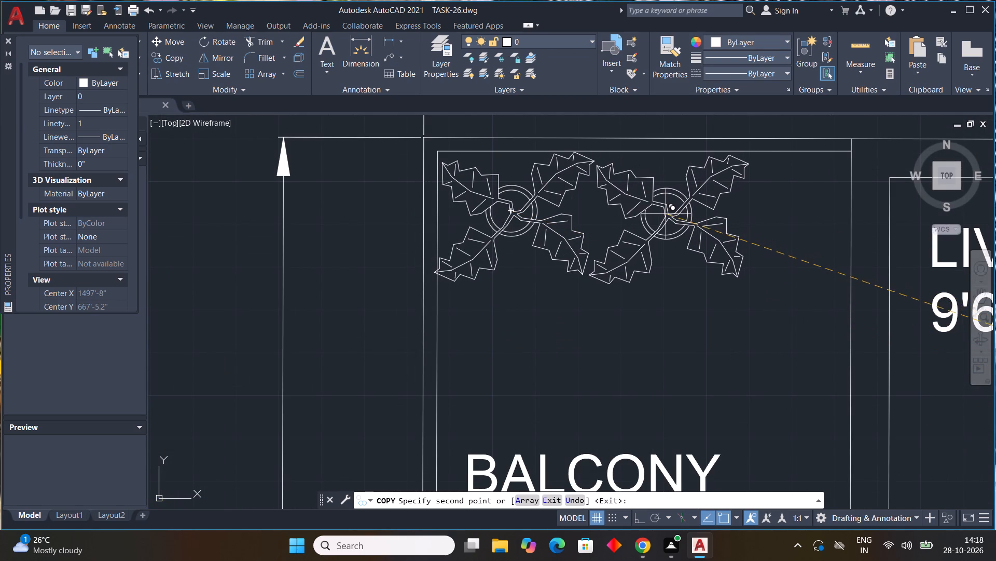
pyautogui.click(669, 211)
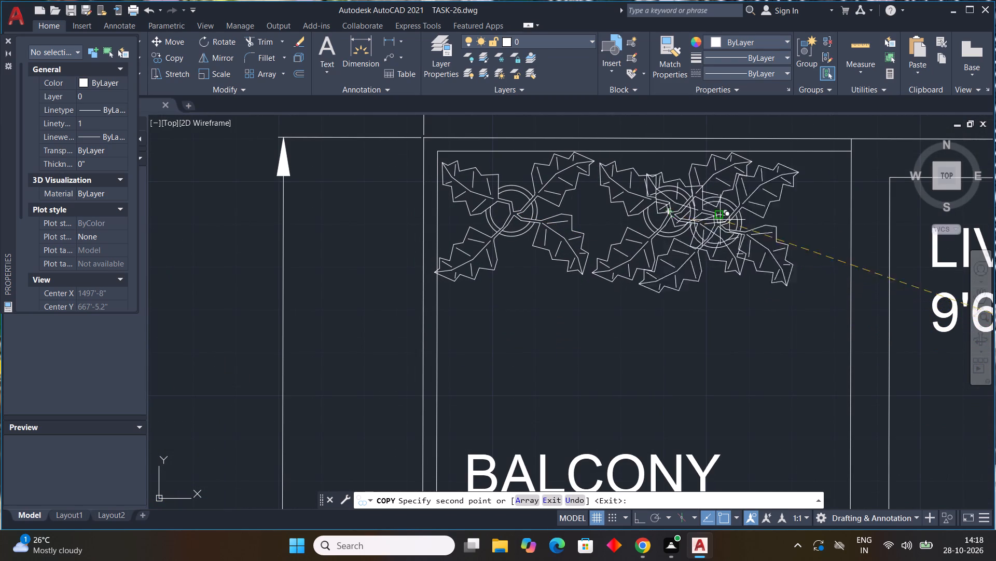
pyautogui.click(767, 211)
# Place five more plant copies in a column down the balcony's east wall, ending near its south wall.
pyautogui.moveTo(749, 267); pyautogui.dragTo(696, 189, button='middle')
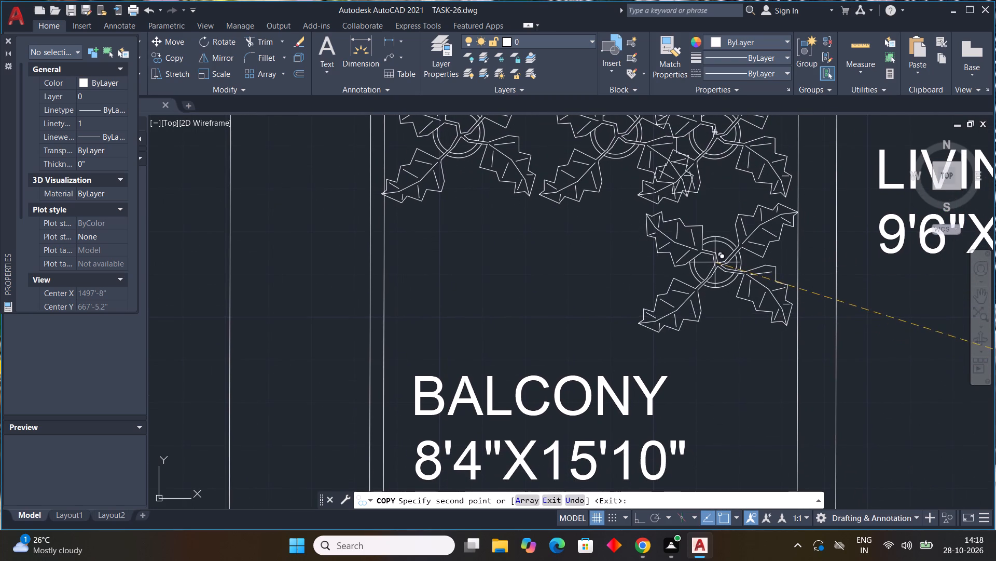
pyautogui.click(715, 262)
pyautogui.moveTo(710, 337); pyautogui.dragTo(671, 233, button='middle')
pyautogui.scroll(-1, 709, 336)
pyautogui.click(671, 272)
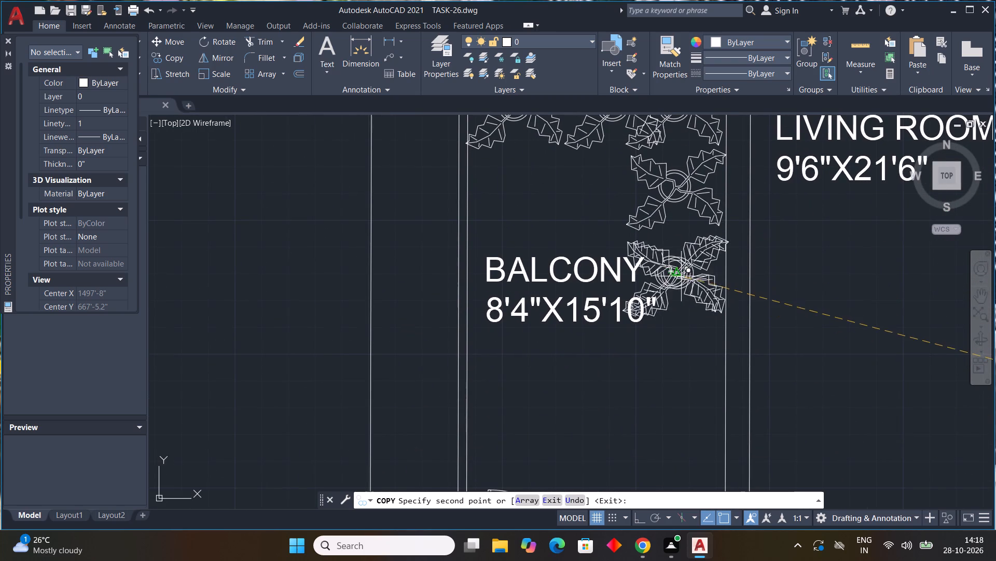
pyautogui.moveTo(670, 357); pyautogui.dragTo(643, 233, button='middle')
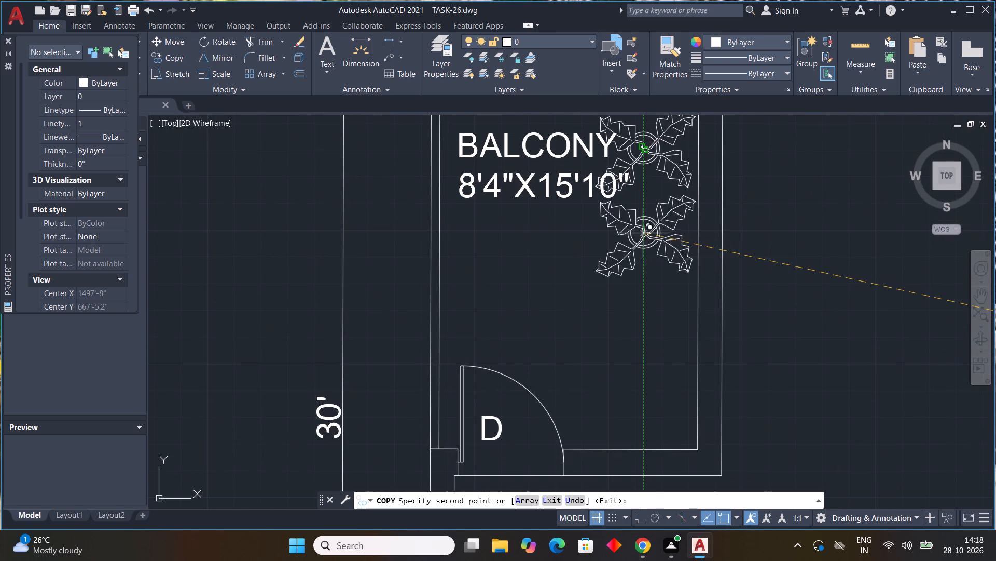
pyautogui.click(646, 228)
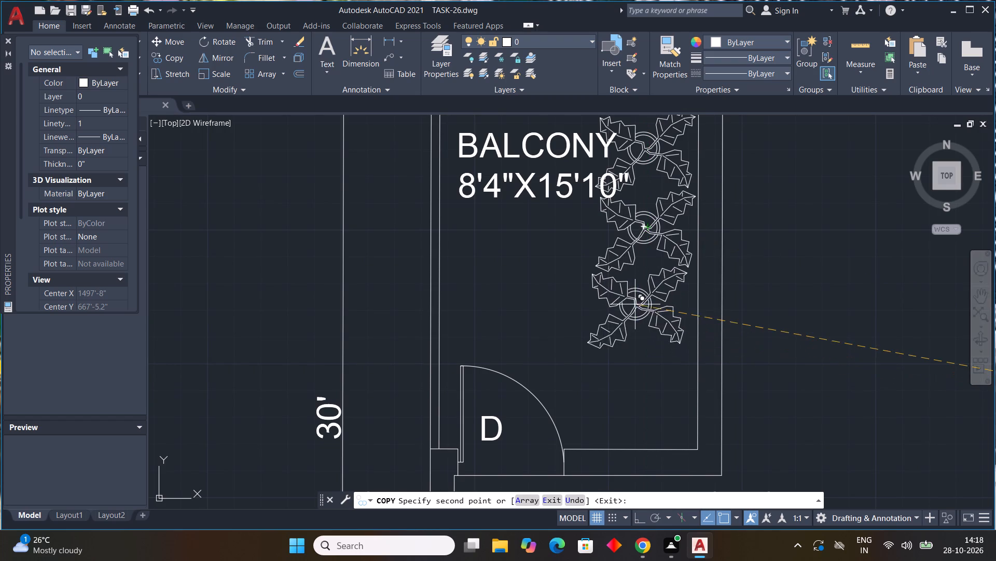
pyautogui.click(641, 308)
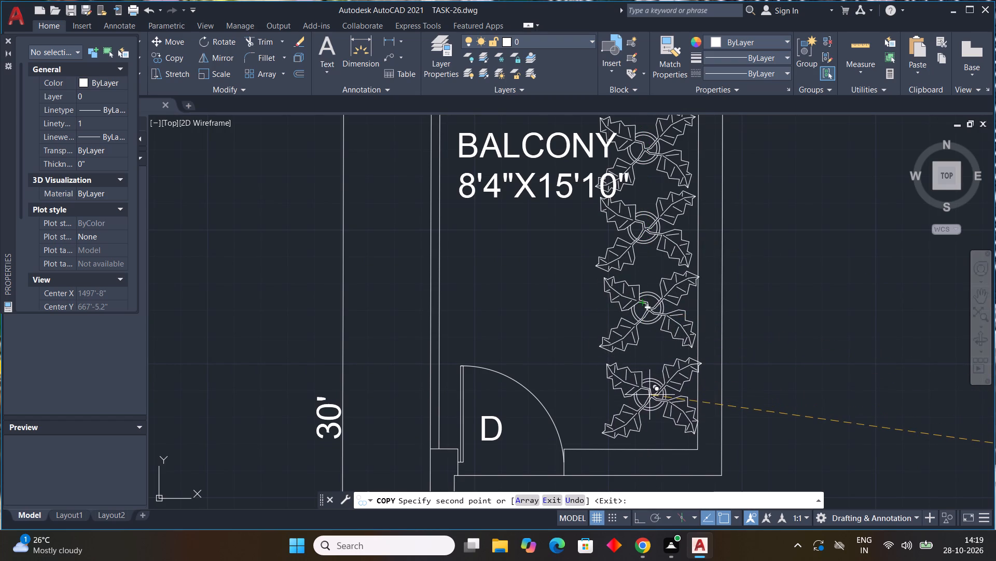
pyautogui.click(649, 394)
pyautogui.scroll(-4, 738, 392)
pyautogui.moveTo(772, 384); pyautogui.dragTo(577, 299, button='middle')
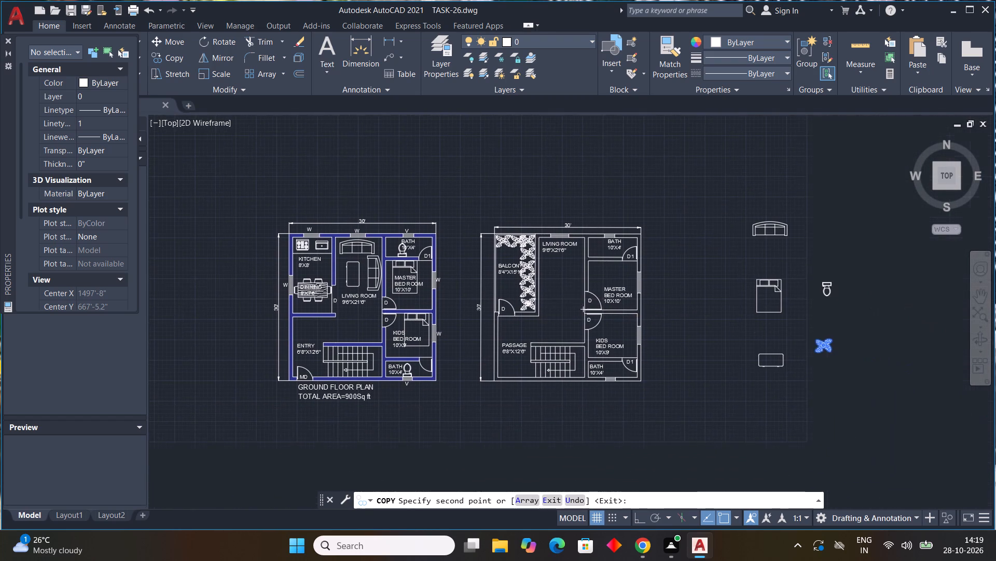
pyautogui.press('Escape')
pyautogui.press('Escape')
pyautogui.press('Escape')
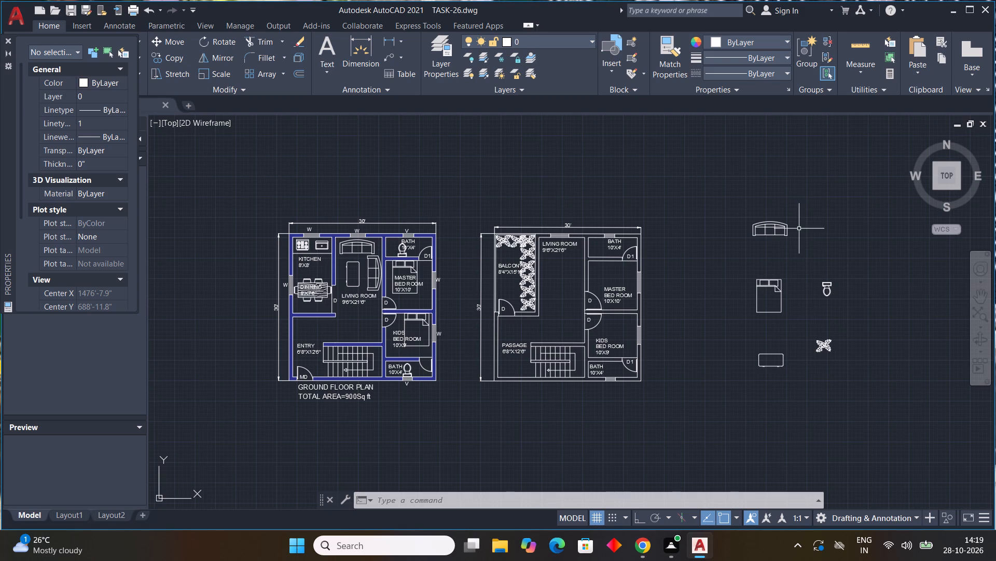
# Rotate the loose sofa block 270° about its upper east corner so its back faces east.
pyautogui.moveTo(781, 212); pyautogui.dragTo(773, 218)
pyautogui.click(713, 258)
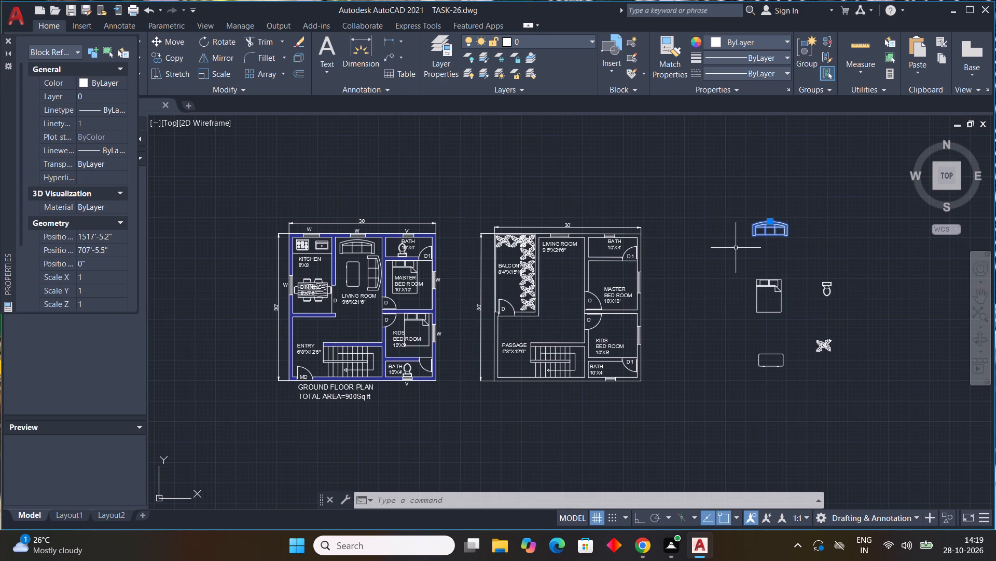
pyautogui.press('r')
pyautogui.press('o')
pyautogui.press('space')
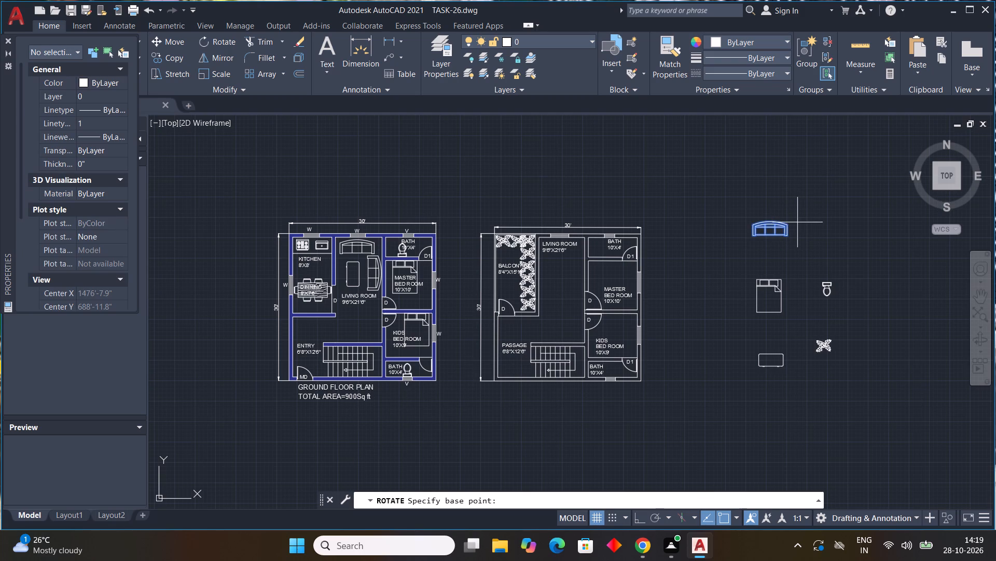
pyautogui.click(790, 224)
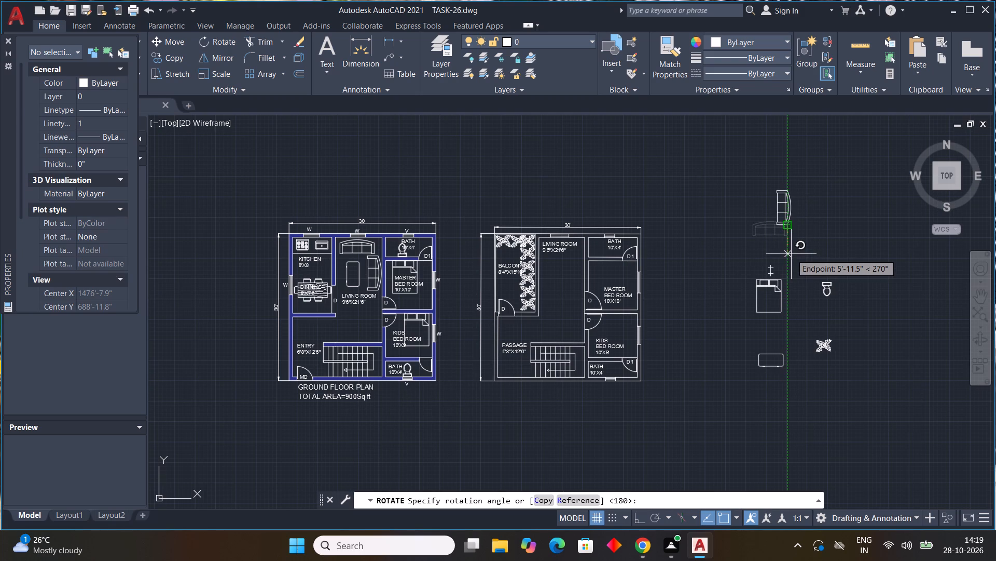
pyautogui.click(791, 254)
# Copy the rotated sofa into the second plan's living room, with its back against the east wall beside the master bedroom.
pyautogui.click(783, 225)
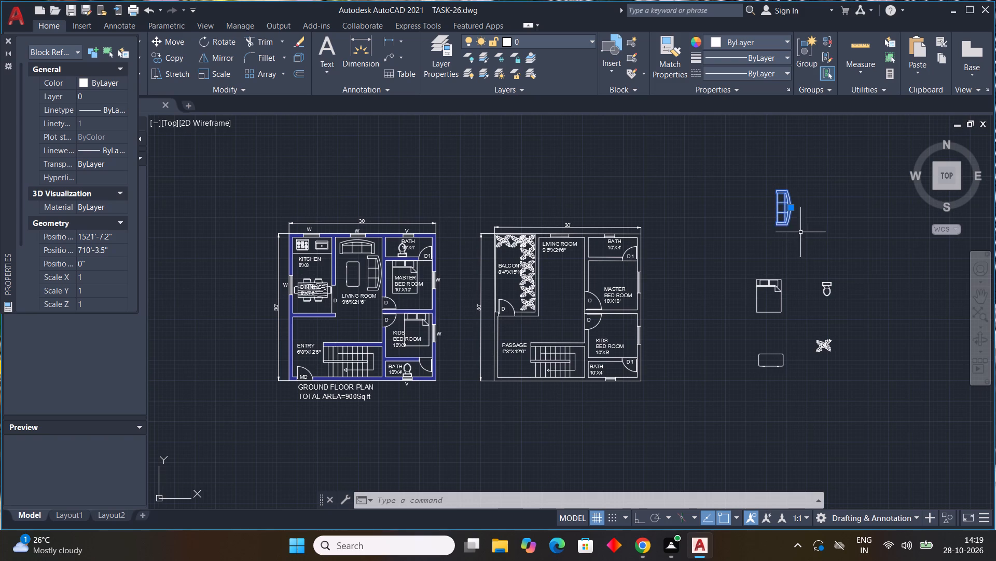
pyautogui.press('c')
pyautogui.press('o')
pyautogui.press('space')
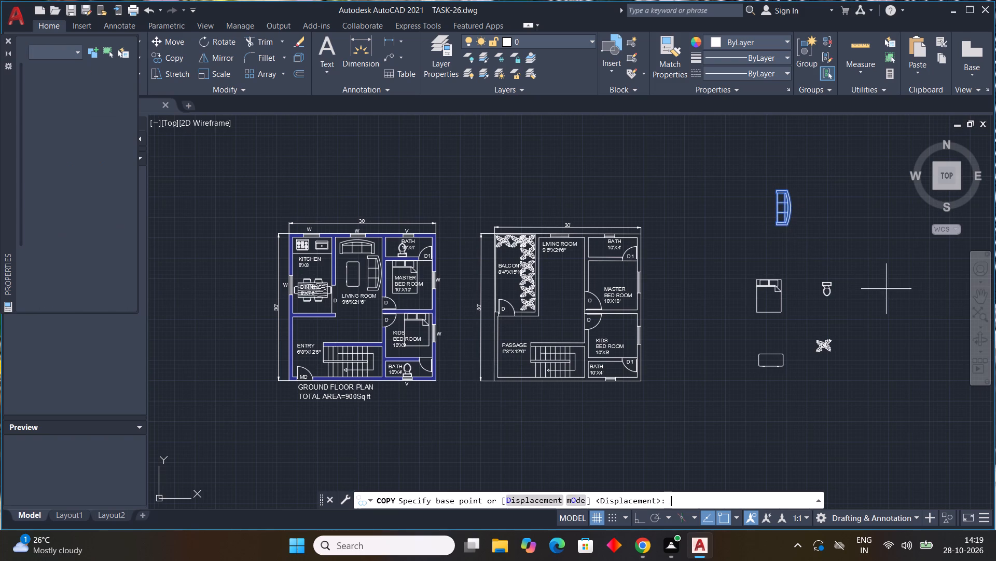
pyautogui.moveTo(790, 216); pyautogui.dragTo(780, 230)
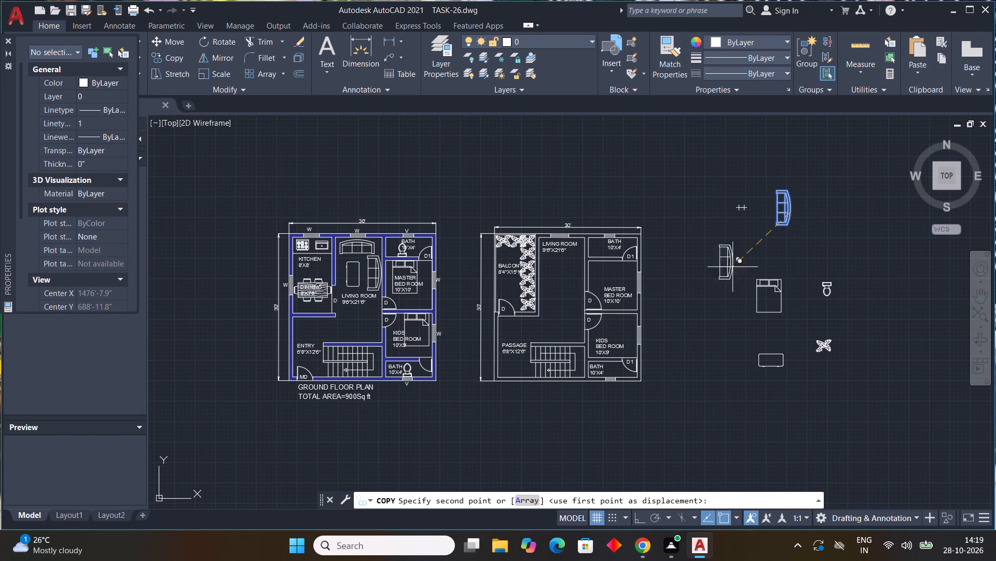
pyautogui.scroll(3, 563, 282)
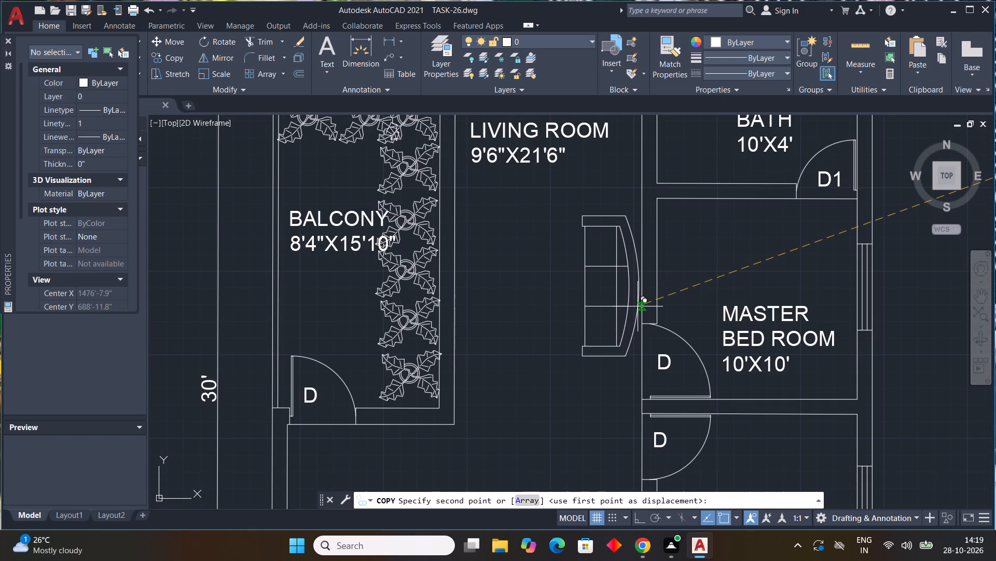
pyautogui.click(634, 326)
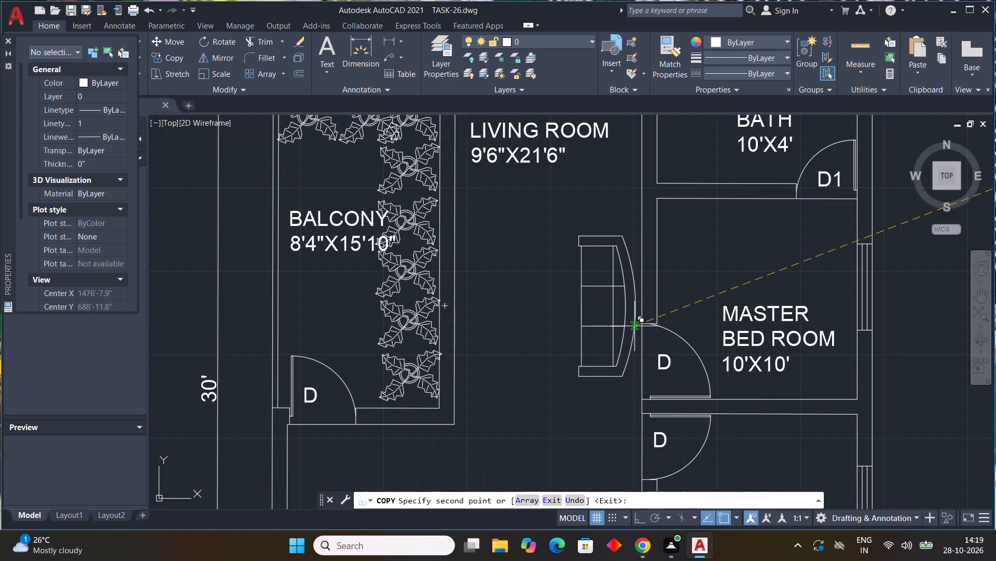
pyautogui.press('Escape')
# Rotate the loose sofa block to horizontal with its back facing north, using ortho mode.
pyautogui.scroll(-3, 868, 301)
pyautogui.moveTo(843, 300); pyautogui.dragTo(661, 257, button='middle')
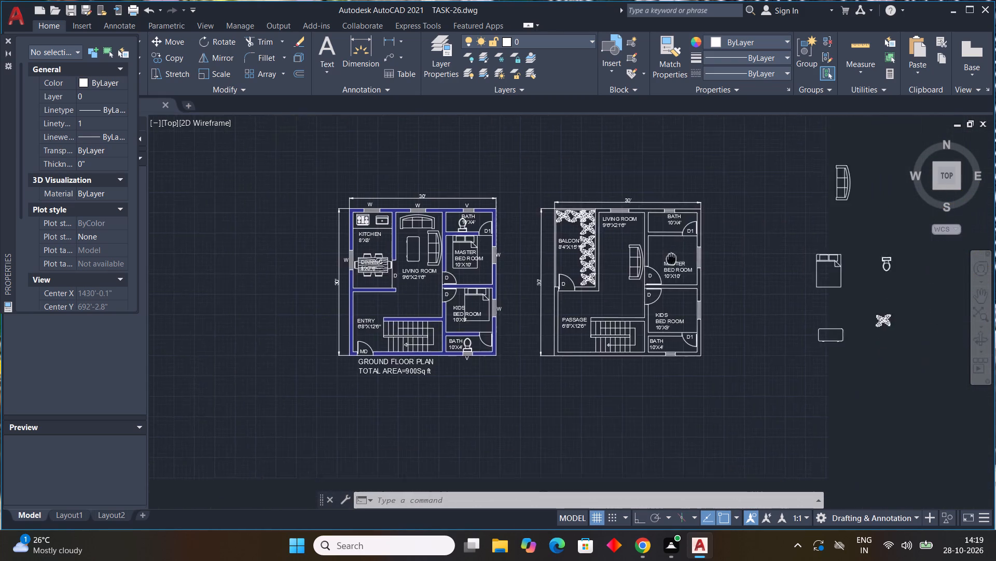
pyautogui.moveTo(661, 257); pyautogui.dragTo(561, 237, button='middle')
pyautogui.moveTo(746, 152); pyautogui.dragTo(727, 157)
pyautogui.click(668, 181)
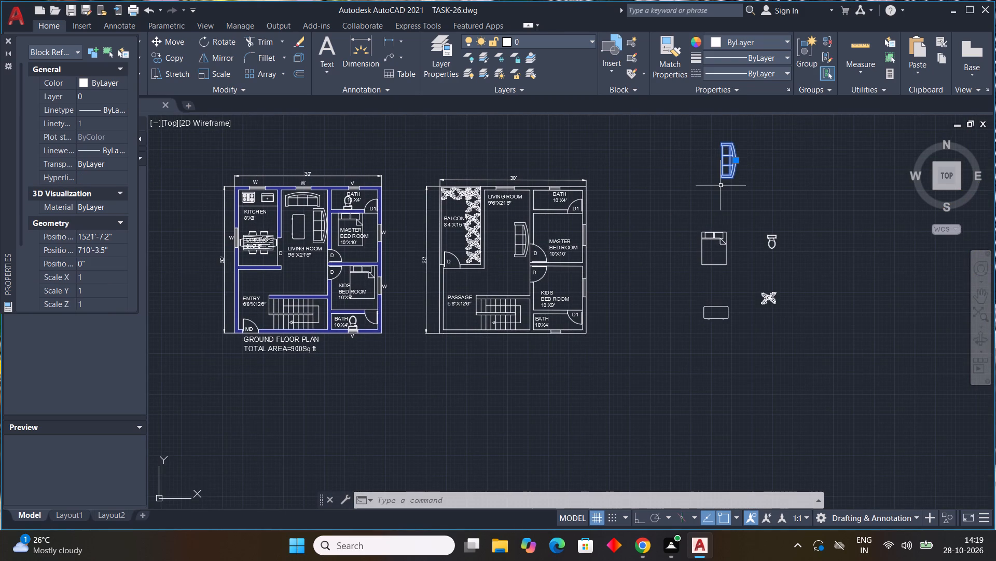
pyautogui.write('RO')
pyautogui.press('space')
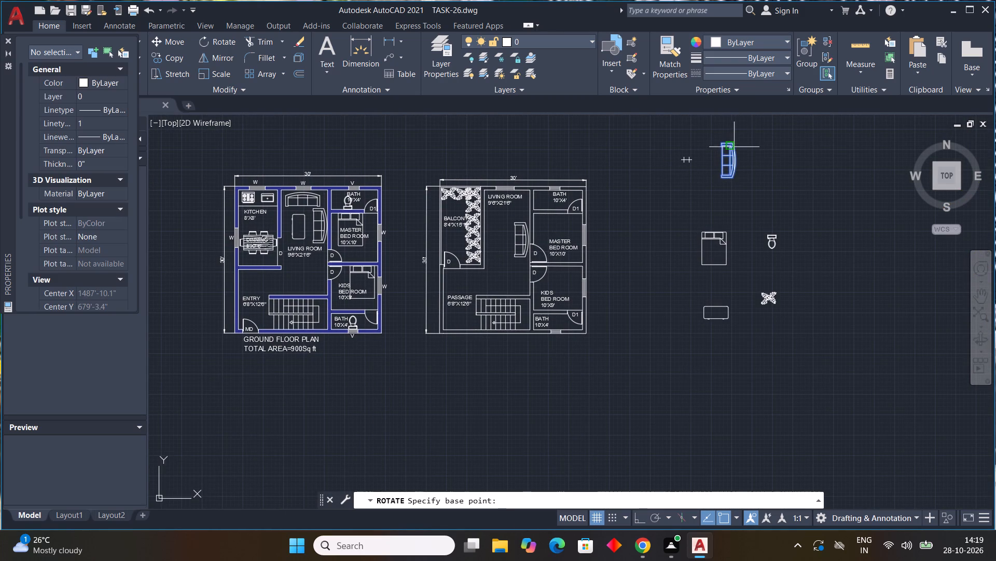
pyautogui.moveTo(737, 145); pyautogui.dragTo(731, 145)
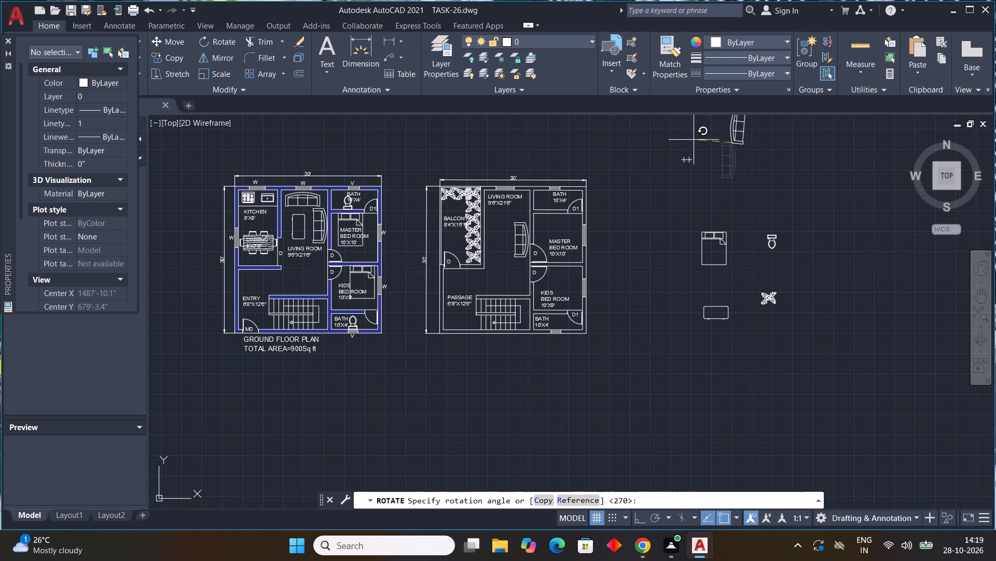
pyautogui.moveTo(720, 147); pyautogui.dragTo(702, 214, button='middle')
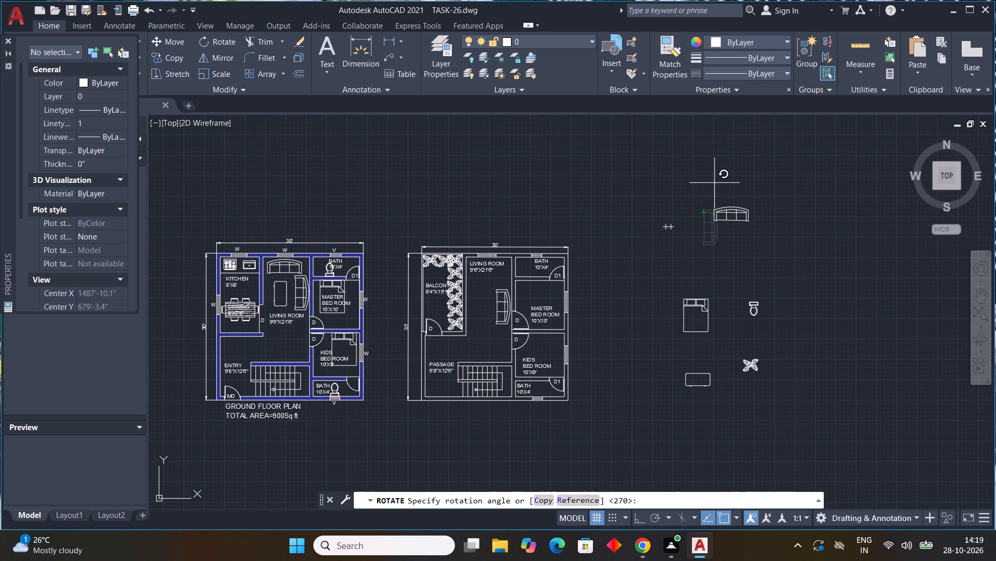
pyautogui.press('F8')
pyautogui.click(714, 182)
# Copy the horizontal loose sofa into the second plan's living room, just below the room label with its back facing north.
pyautogui.moveTo(788, 196); pyautogui.dragTo(777, 197)
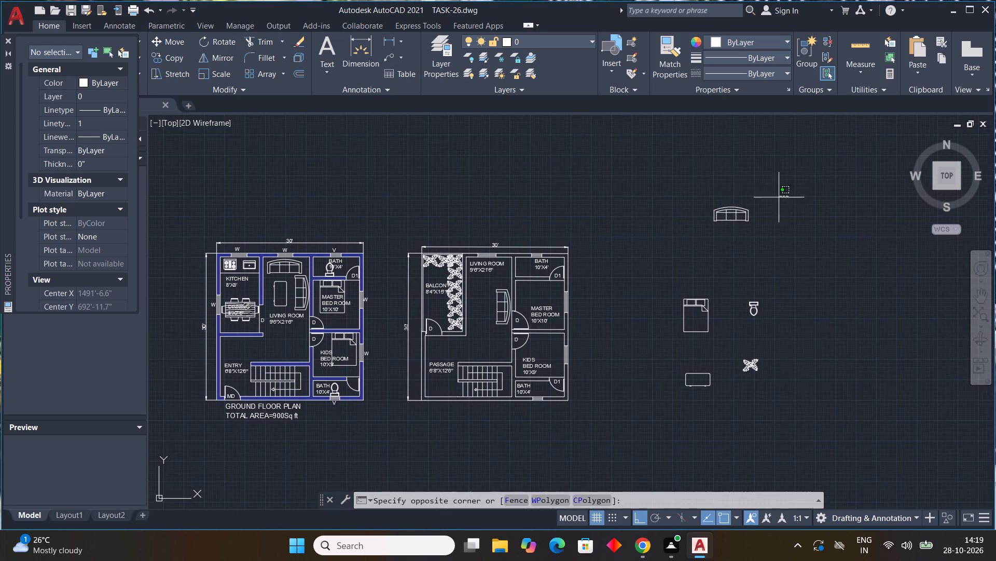
pyautogui.moveTo(777, 197); pyautogui.dragTo(760, 205)
pyautogui.click(713, 228)
pyautogui.write('CO')
pyautogui.press('space')
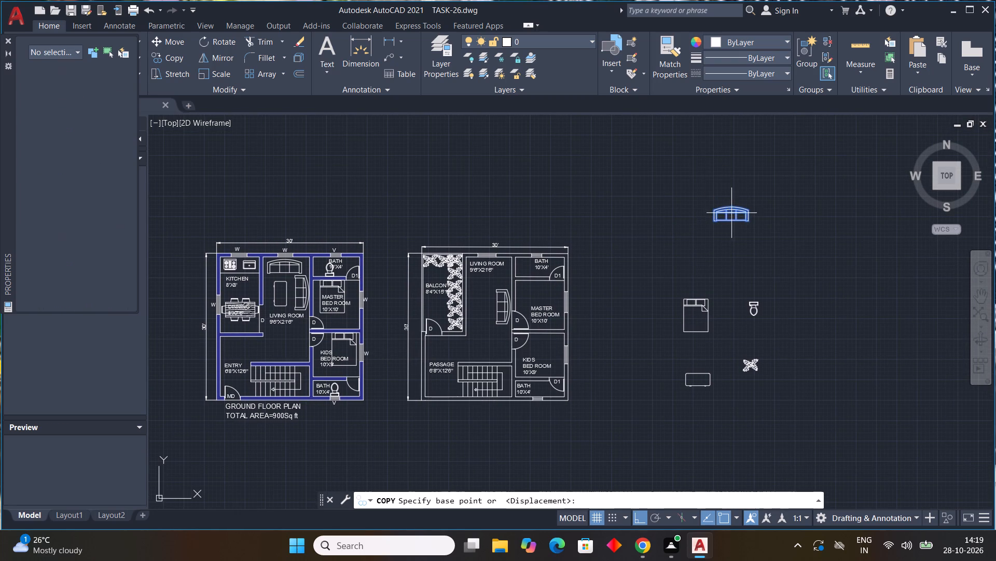
pyautogui.click(731, 204)
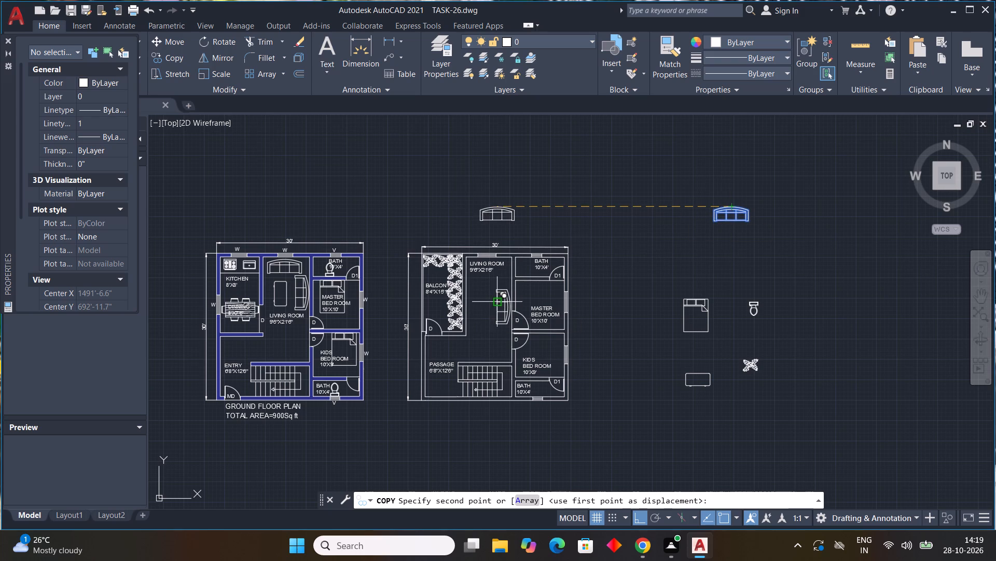
pyautogui.press('F8')
pyautogui.scroll(3, 485, 287)
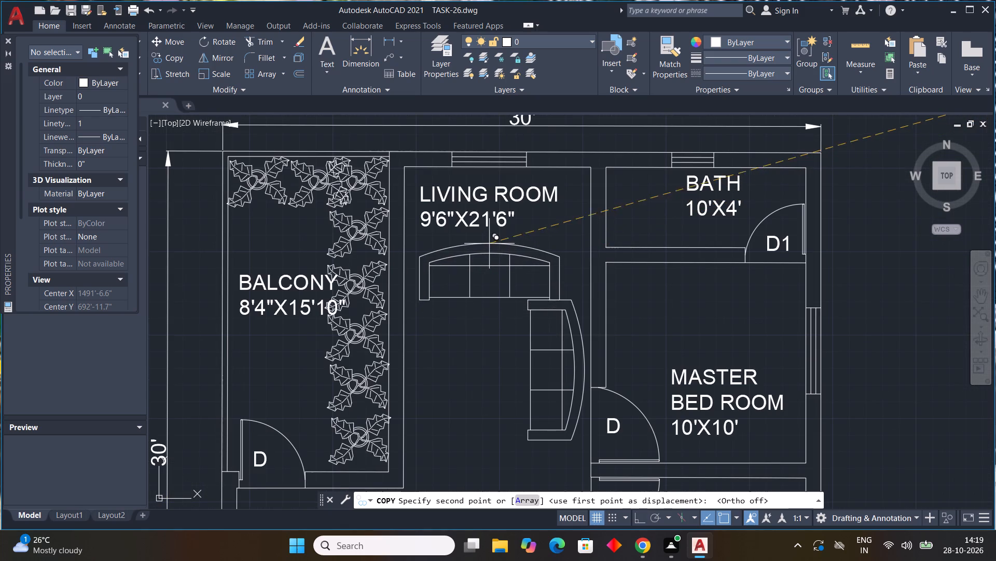
pyautogui.click(490, 239)
pyautogui.press('Escape')
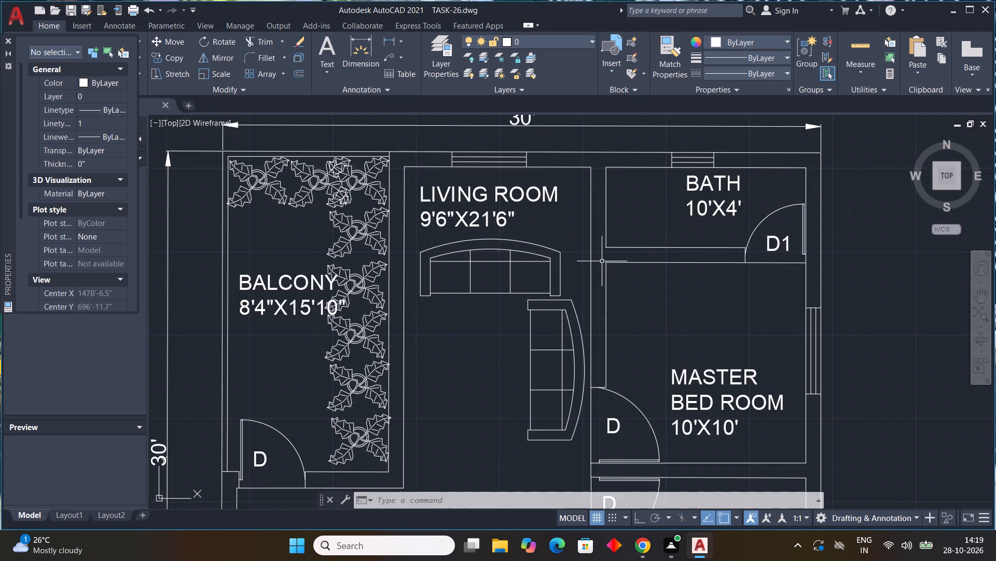
# Rotate the loose coffee table block 270° about its upper east corner so its long side runs north-south.
pyautogui.scroll(-4, 602, 261)
pyautogui.scroll(2, 730, 328)
pyautogui.moveTo(714, 300); pyautogui.dragTo(687, 343)
pyautogui.click(673, 362)
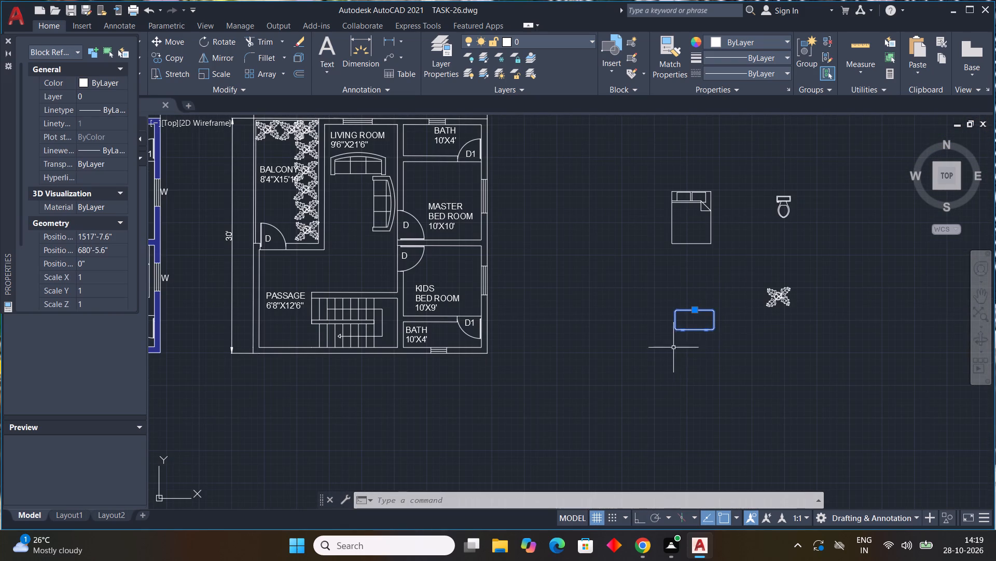
pyautogui.press('r')
pyautogui.press('o')
pyautogui.press('space')
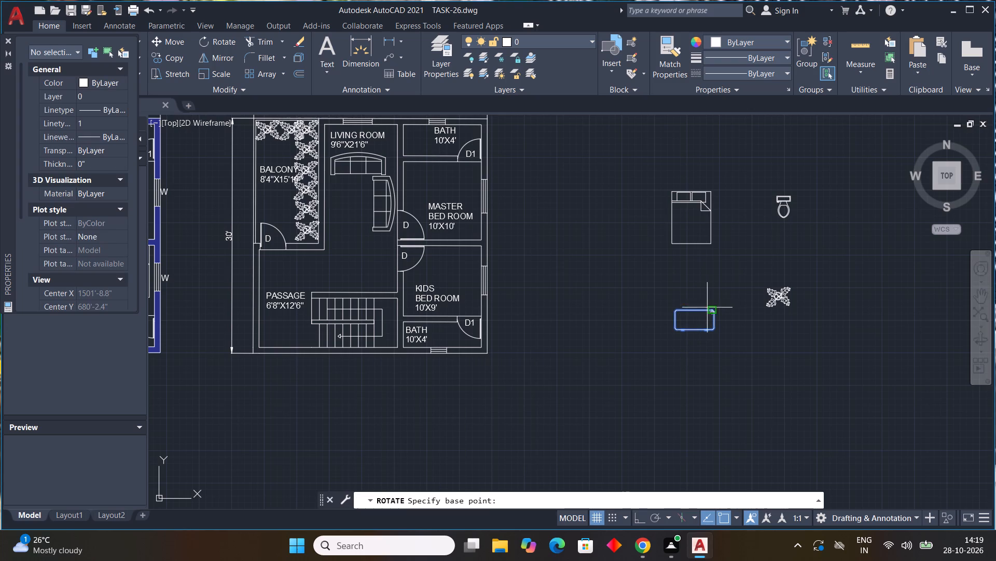
pyautogui.click(710, 312)
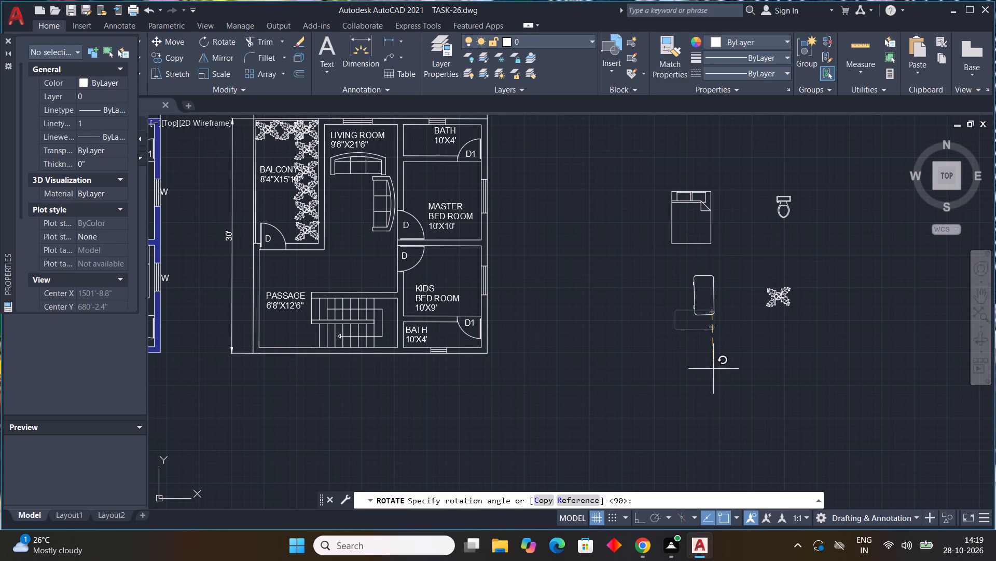
pyautogui.press('F8')
pyautogui.click(713, 368)
# Copy the rotated coffee table into the second plan's living room, west of the east-wall sofa and below the north sofa.
pyautogui.click(711, 277)
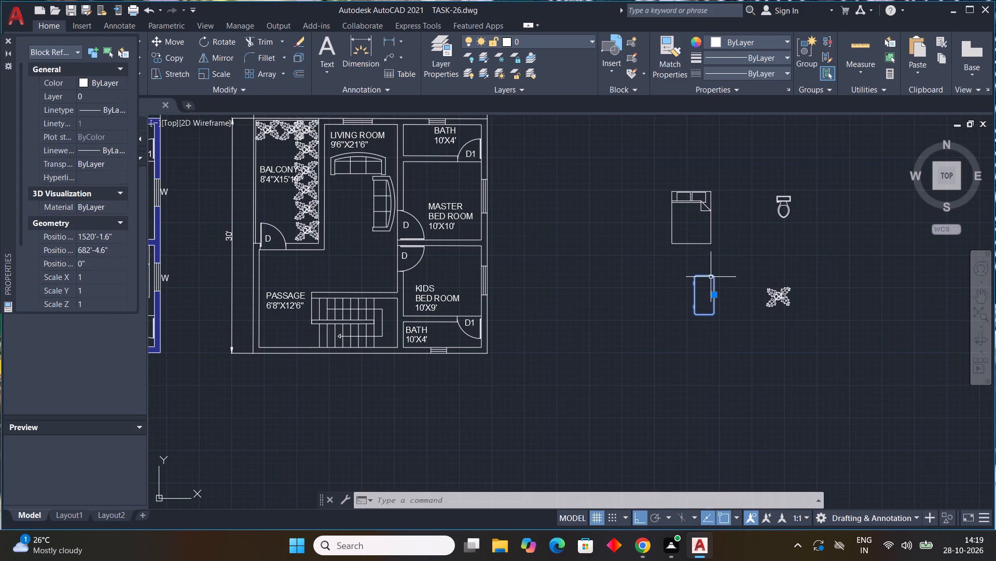
pyautogui.press('c')
pyautogui.press('o')
pyautogui.press('space')
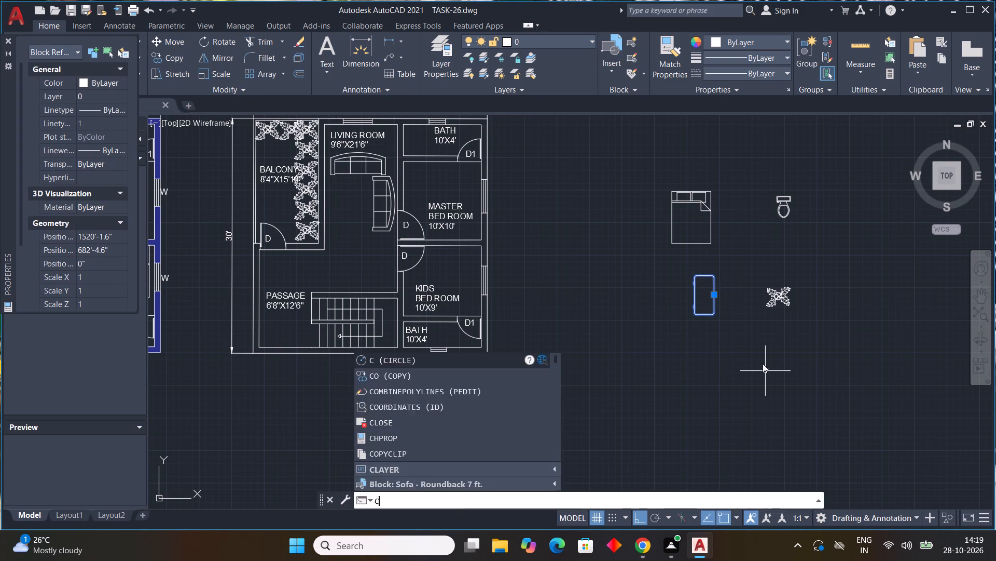
pyautogui.click(714, 271)
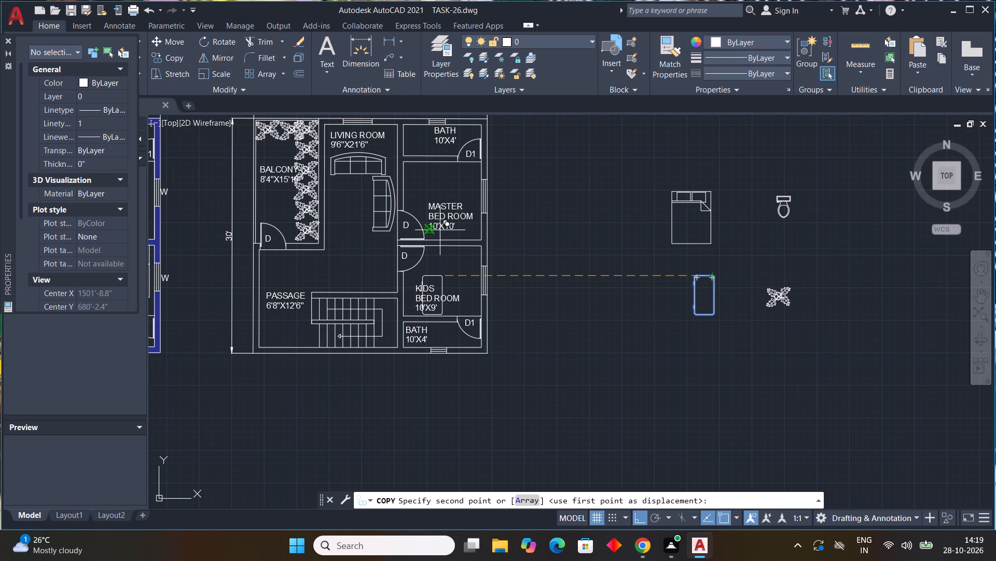
pyautogui.press('F8')
pyautogui.scroll(2, 374, 186)
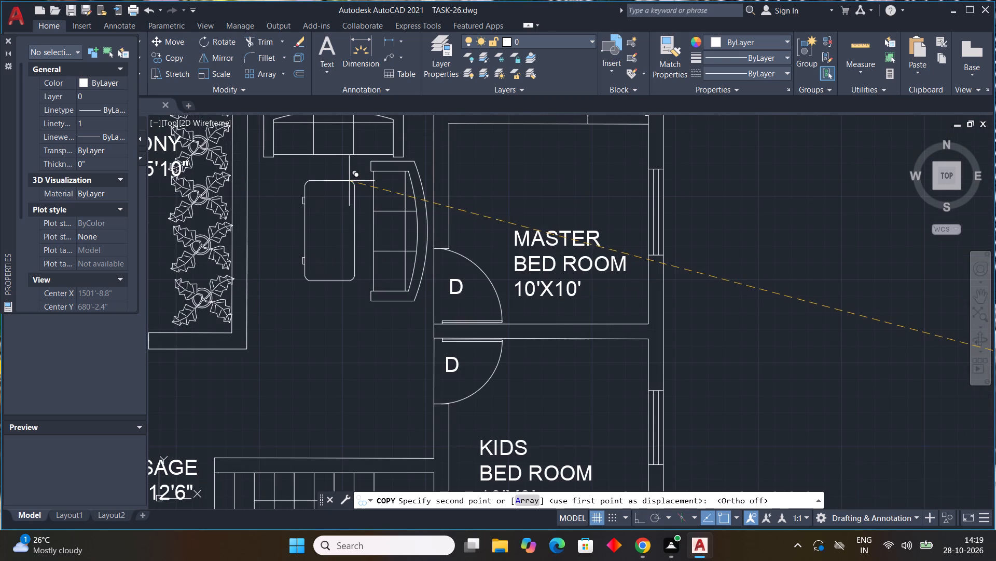
pyautogui.click(344, 177)
pyautogui.scroll(-3, 447, 251)
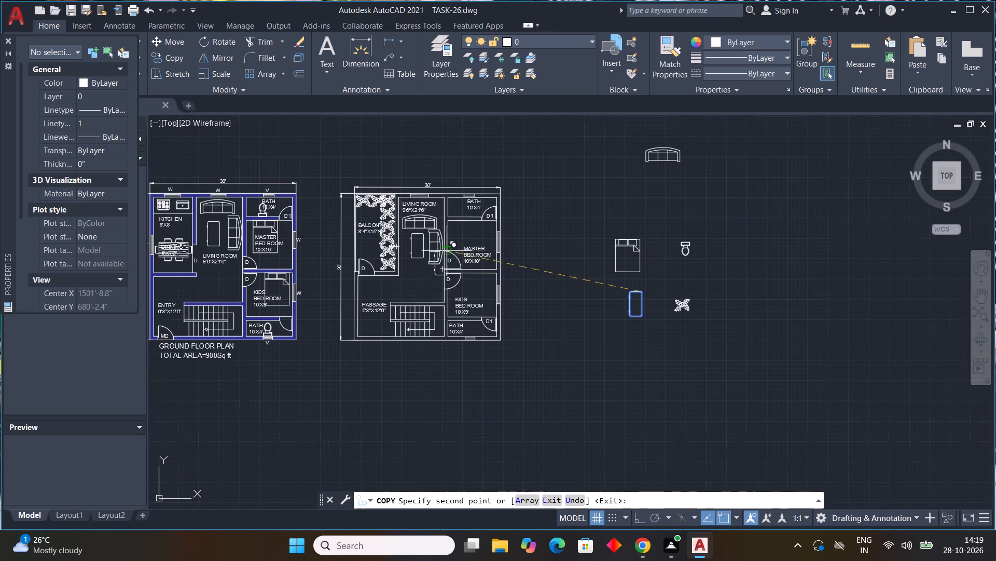
pyautogui.press('Escape')
pyautogui.press('Escape')
pyautogui.press('Escape')
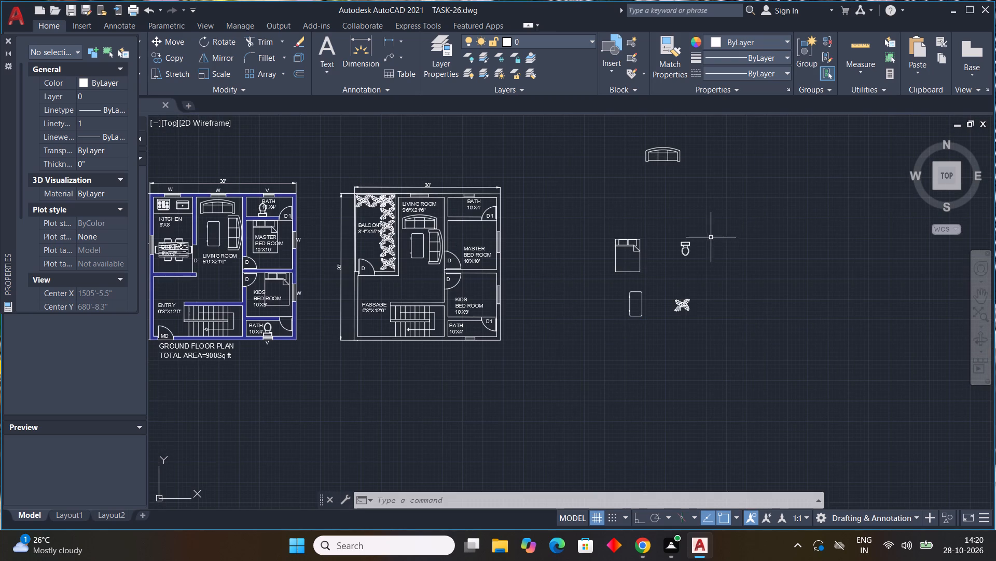
# Rotate the loose toilet block about its tank's upper east corner so the tank is on its south side, using ortho mode.
pyautogui.scroll(1, 710, 235)
pyautogui.moveTo(709, 235); pyautogui.dragTo(680, 268)
pyautogui.click(649, 288)
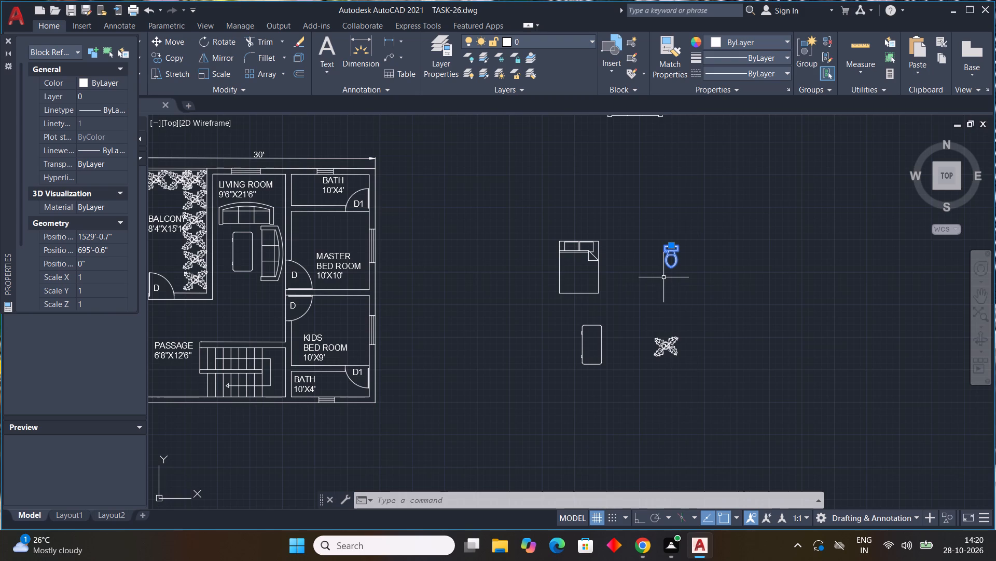
pyautogui.press('r')
pyautogui.press('o')
pyautogui.press('space')
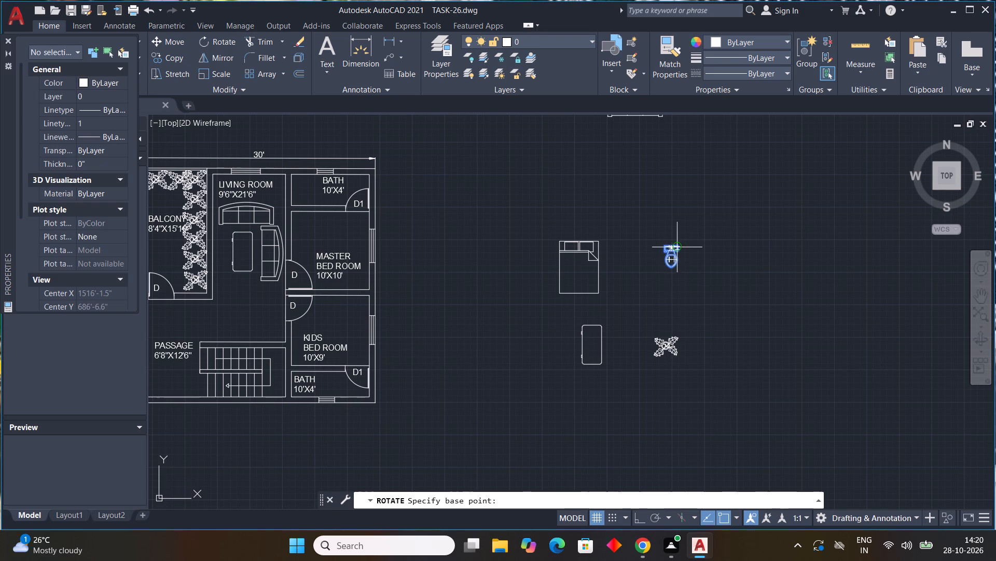
pyautogui.click(679, 243)
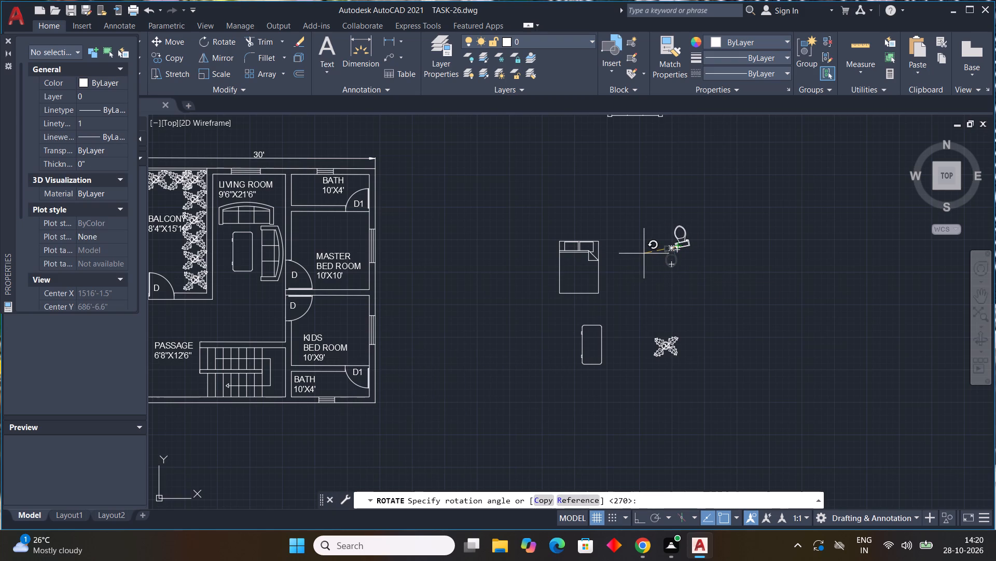
pyautogui.press('F8')
pyautogui.click(644, 252)
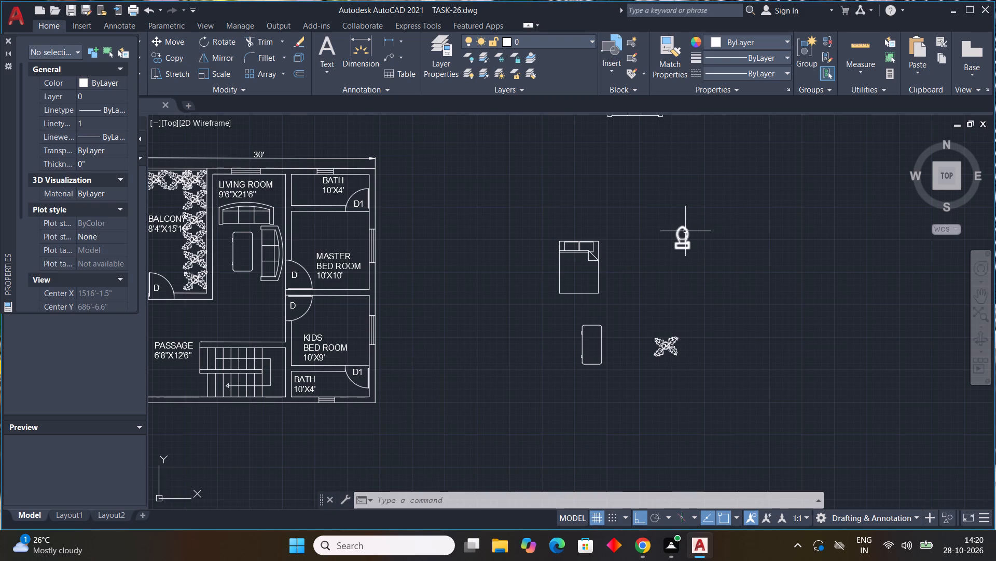
# Copy the rotated toilet by its tank's back midpoint into the second plan's north bath, against the south wall.
pyautogui.click(685, 231)
pyautogui.write('CO')
pyautogui.press('space')
pyautogui.click(681, 251)
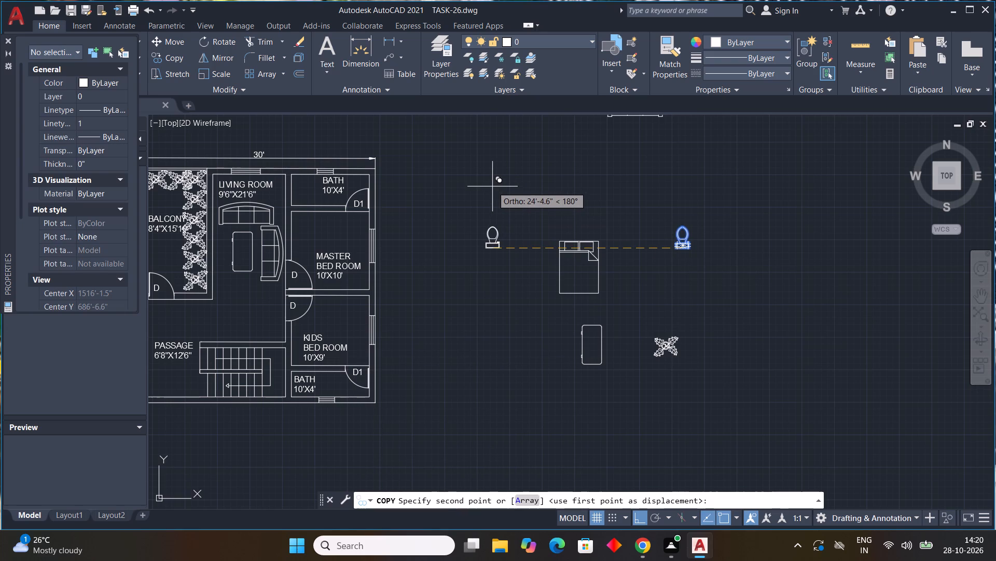
pyautogui.press('F8')
pyautogui.scroll(4, 325, 205)
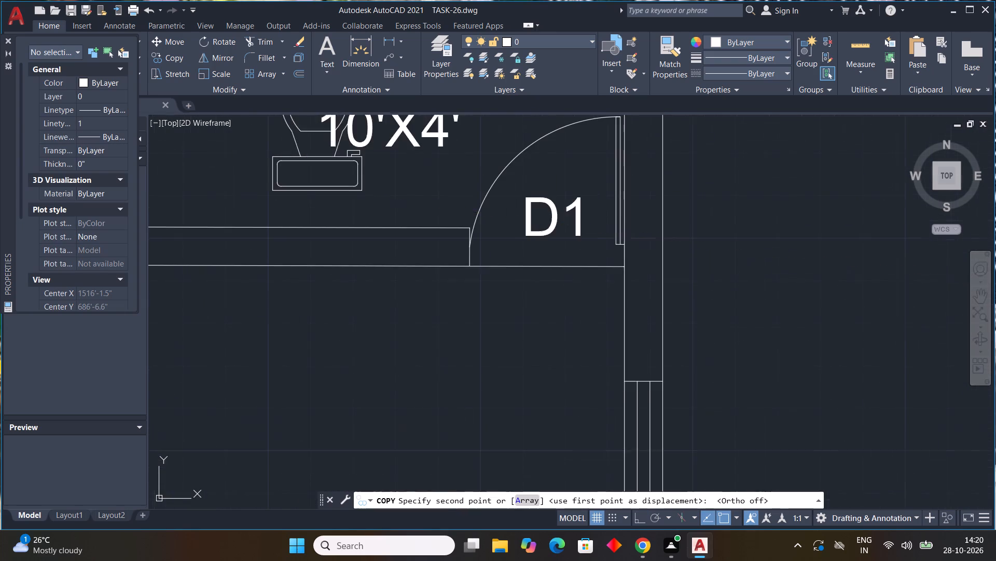
pyautogui.moveTo(315, 203); pyautogui.dragTo(397, 249, button='middle')
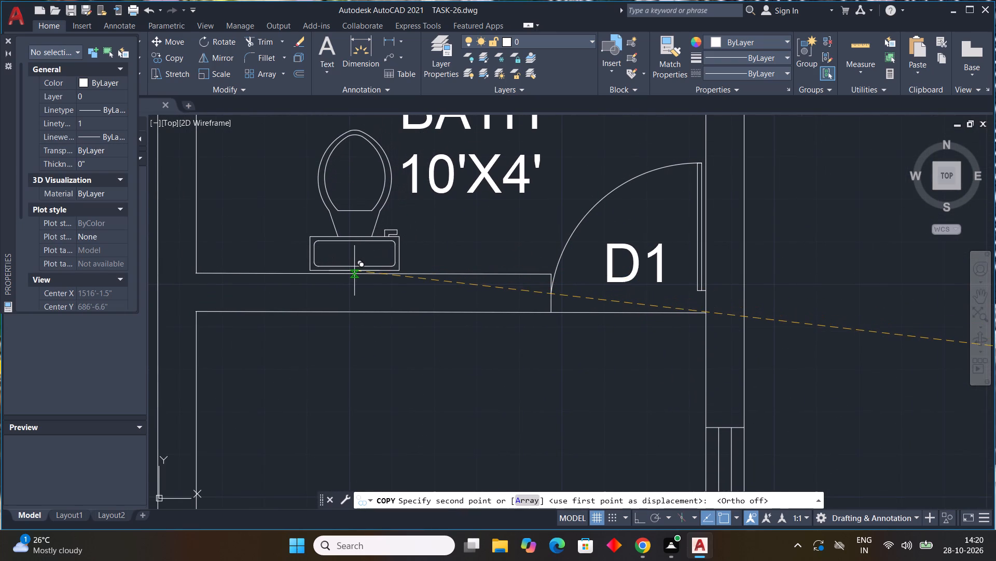
pyautogui.click(354, 270)
# Place another toilet copy in the second plan's south bath, against the south wall and centred on the window.
pyautogui.scroll(-3, 547, 336)
pyautogui.moveTo(569, 380); pyautogui.dragTo(541, 320, button='middle')
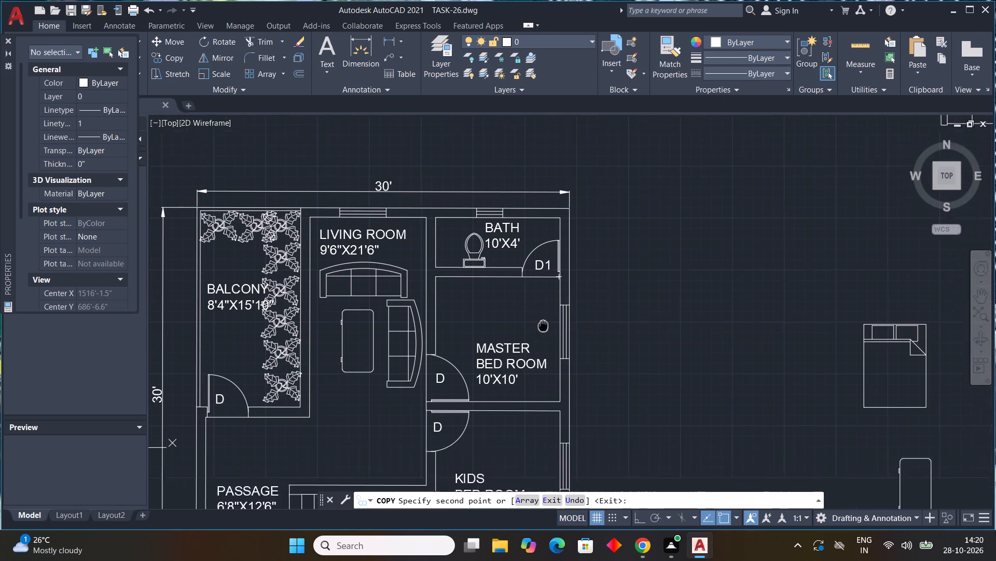
pyautogui.moveTo(541, 320); pyautogui.dragTo(517, 171, button='middle')
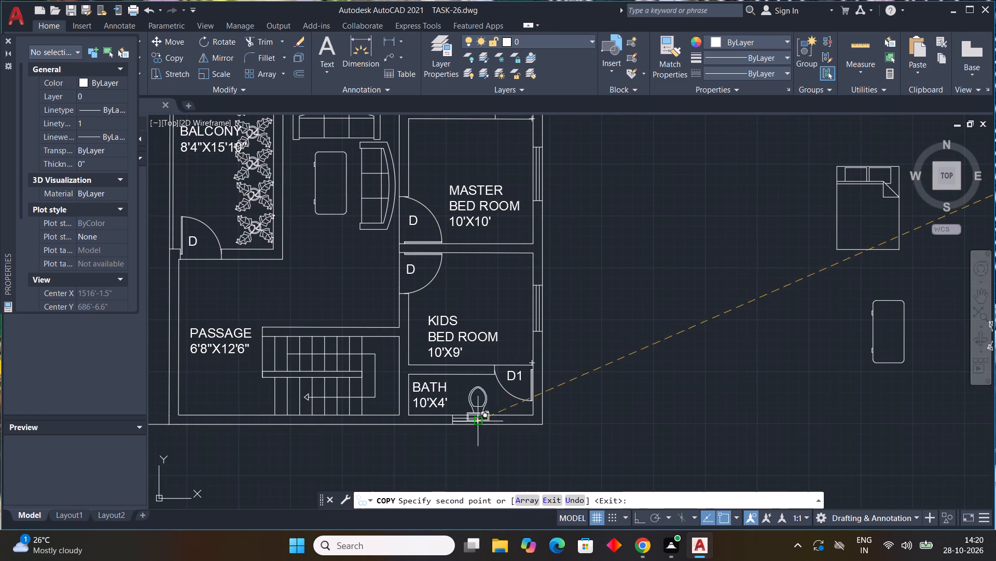
pyautogui.scroll(3, 474, 424)
pyautogui.click(434, 393)
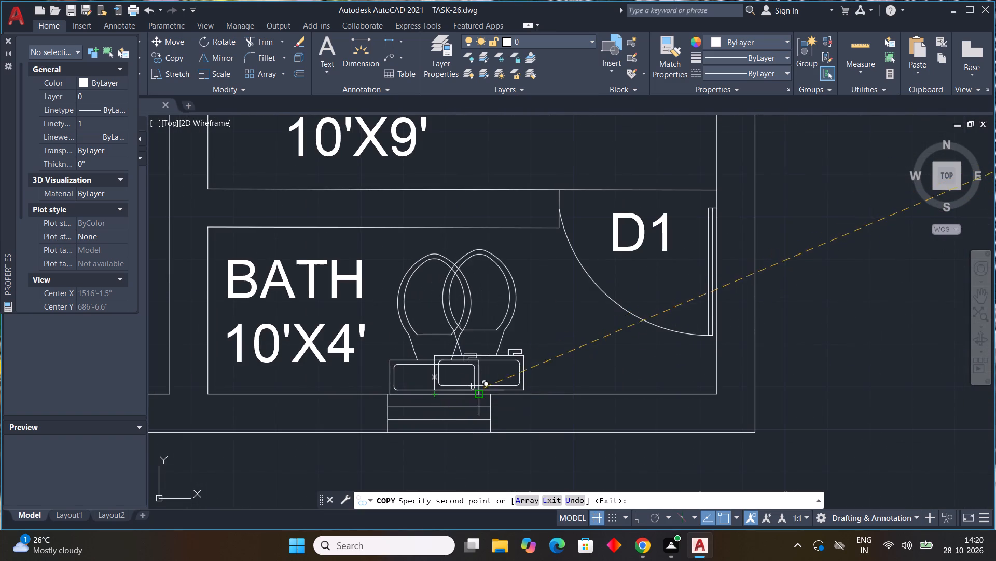
pyautogui.scroll(-5, 479, 390)
pyautogui.press('Escape')
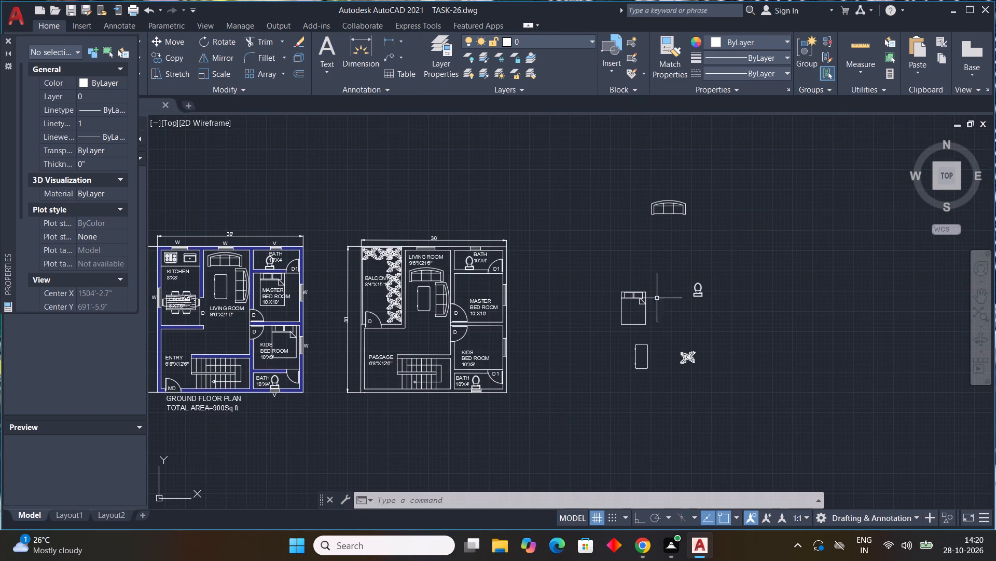
# Copy the loose bed by its upper west corner into the second plan's master bedroom, with its head against the north wall.
pyautogui.click(638, 297)
pyautogui.press('c')
pyautogui.press('o')
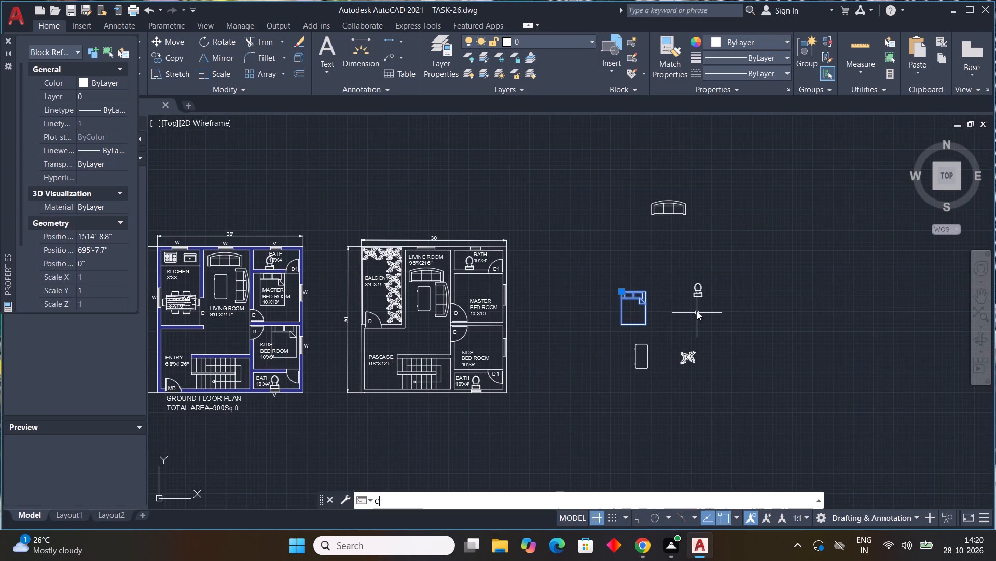
pyautogui.press('space')
pyautogui.click(621, 294)
pyautogui.scroll(5, 471, 281)
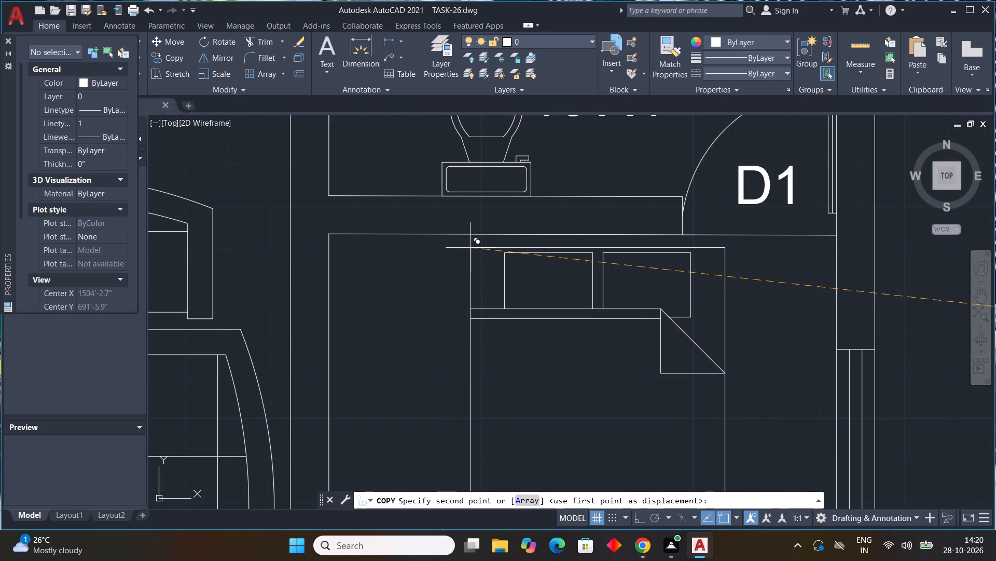
pyautogui.click(467, 241)
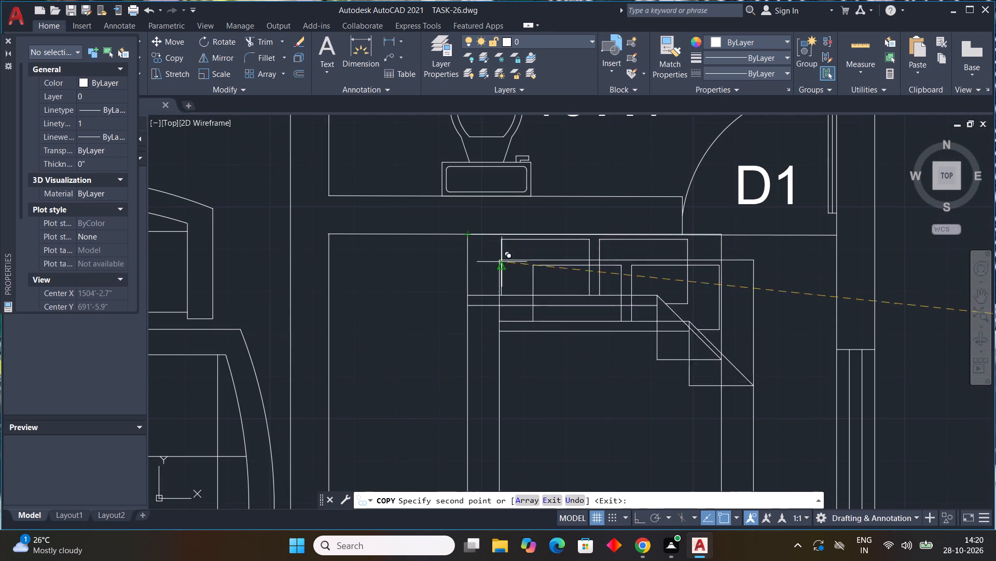
# Place another bed copy in the second plan's kids bedroom, with its head at the north wall near the east window.
pyautogui.scroll(-4, 541, 289)
pyautogui.moveTo(618, 340); pyautogui.dragTo(547, 241, button='middle')
pyautogui.scroll(4, 489, 266)
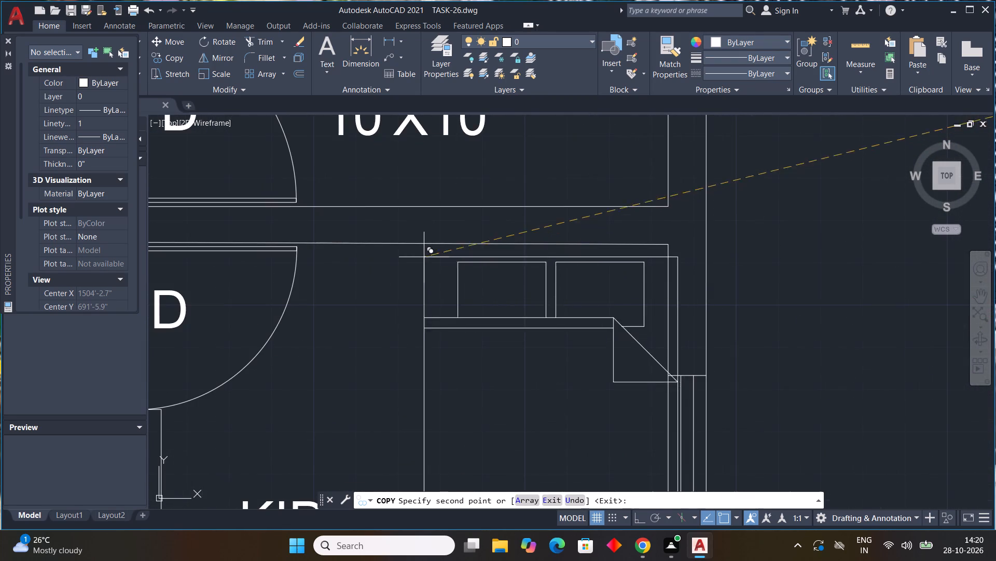
pyautogui.scroll(1, 411, 253)
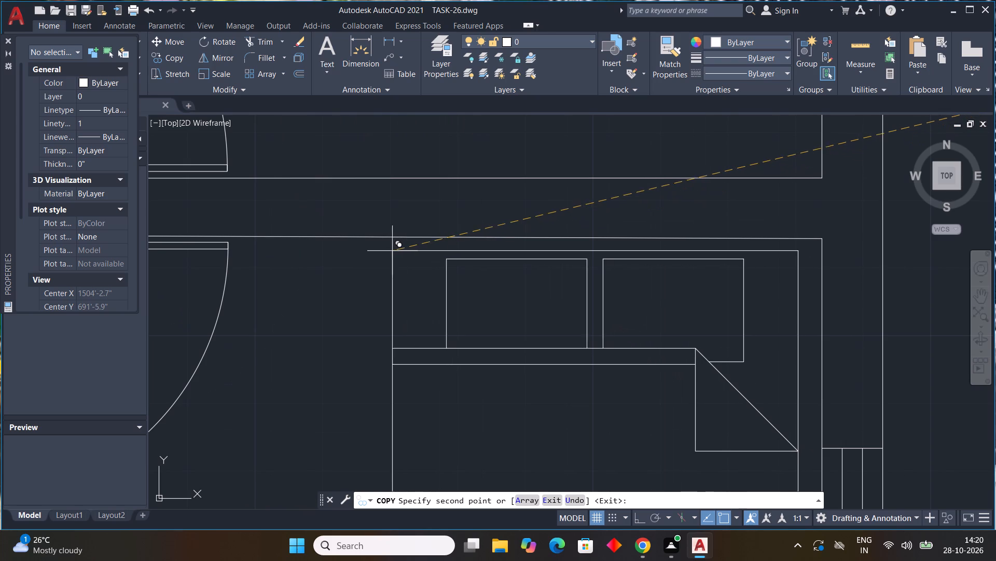
pyautogui.click(385, 246)
pyautogui.scroll(-3, 544, 308)
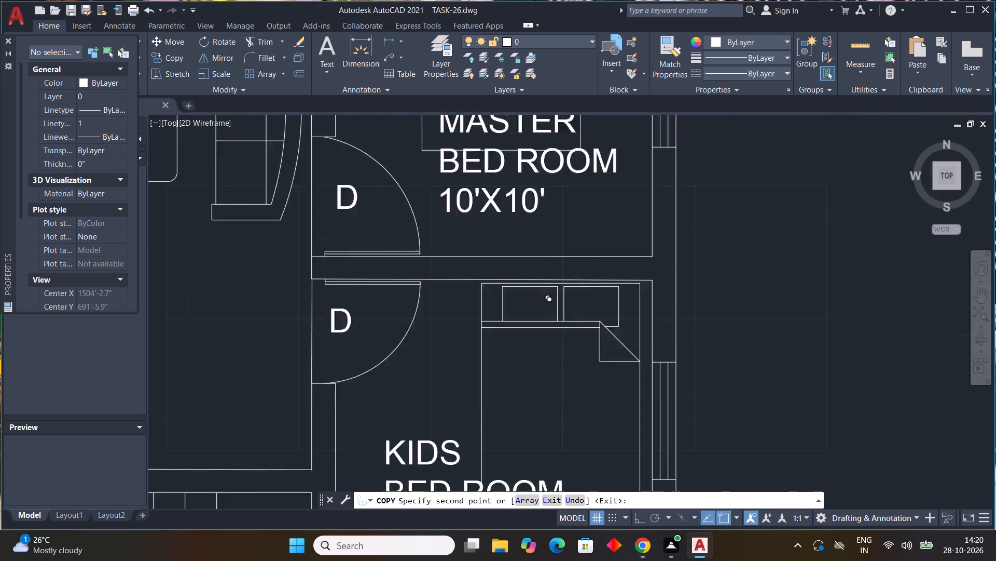
pyautogui.scroll(-3, 662, 319)
pyautogui.moveTo(724, 345); pyautogui.dragTo(600, 306, button='middle')
pyautogui.press('Escape')
pyautogui.press('Escape')
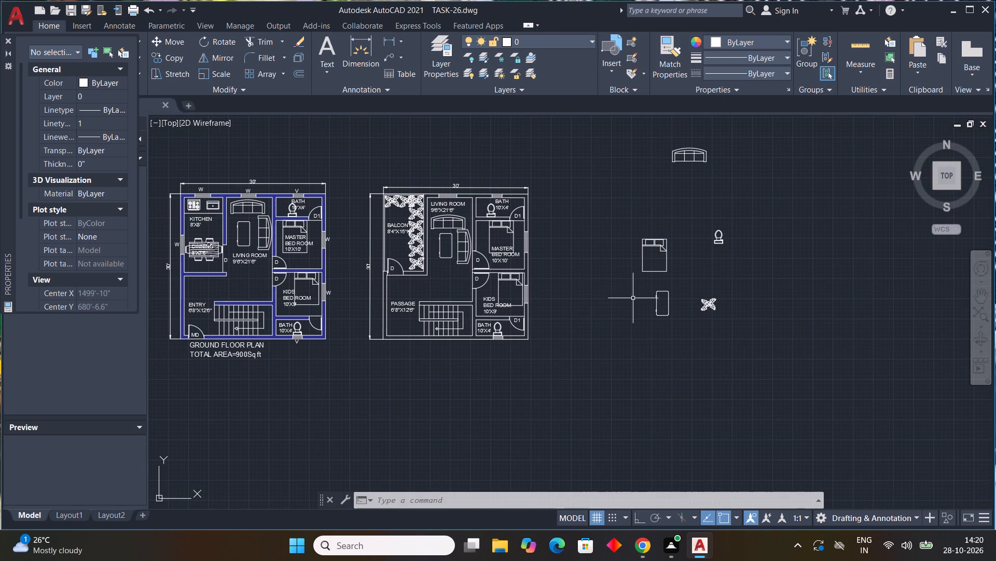
# Delete all the loose sofa, bed, toilet, table and plant blocks east of the second plan.
pyautogui.scroll(-2, 633, 297)
pyautogui.moveTo(688, 205); pyautogui.dragTo(660, 255)
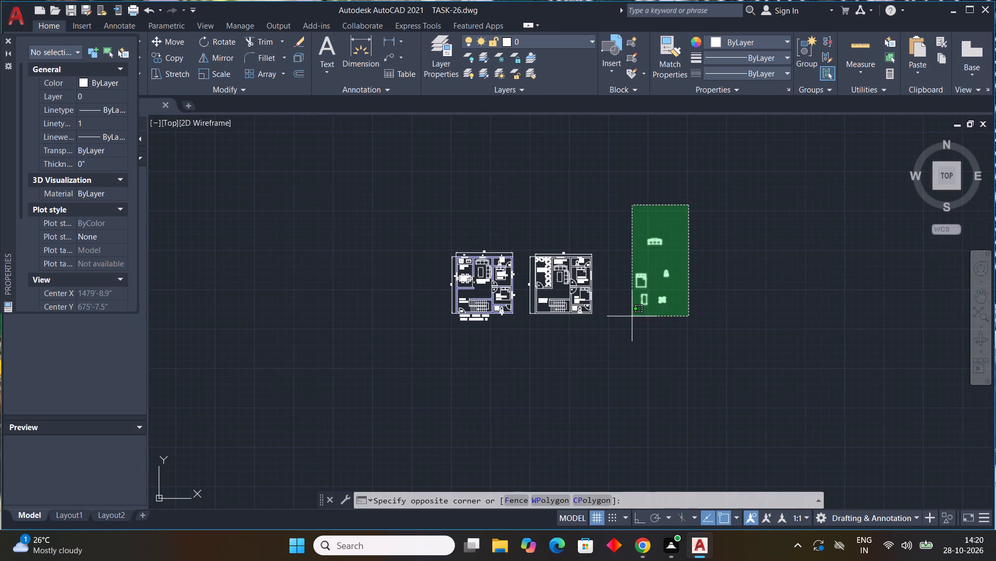
pyautogui.click(632, 316)
pyautogui.press('Delete')
# Hatch all wall segments of the second plan with the Solid pattern in colour 41,49,137.
pyautogui.scroll(3, 580, 280)
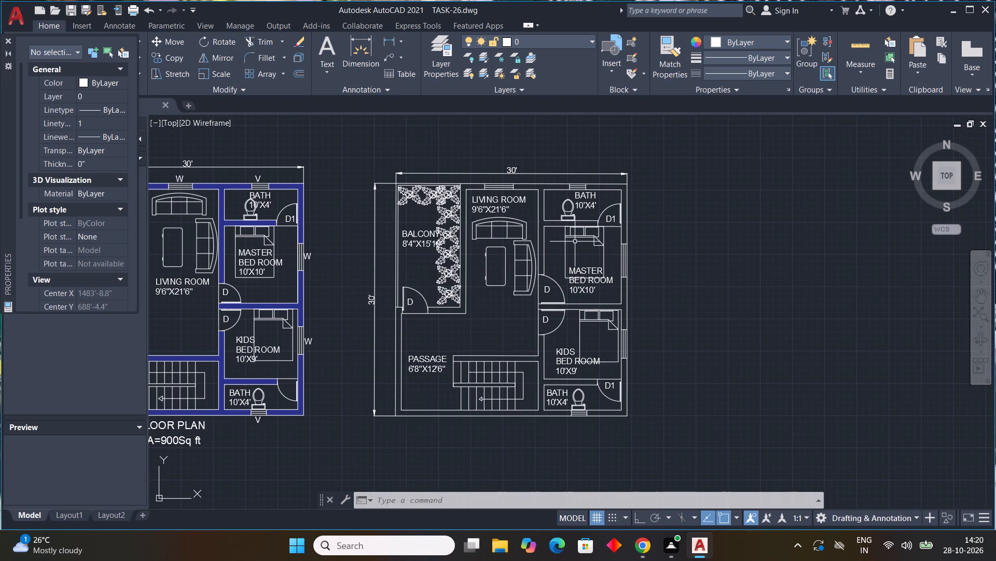
pyautogui.write('H')
pyautogui.press('space')
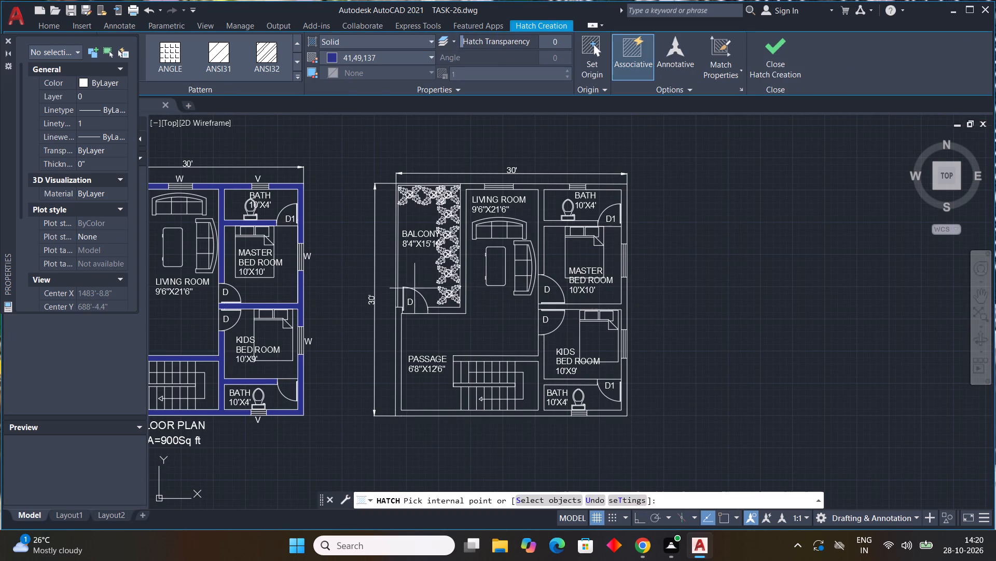
pyautogui.click(397, 343)
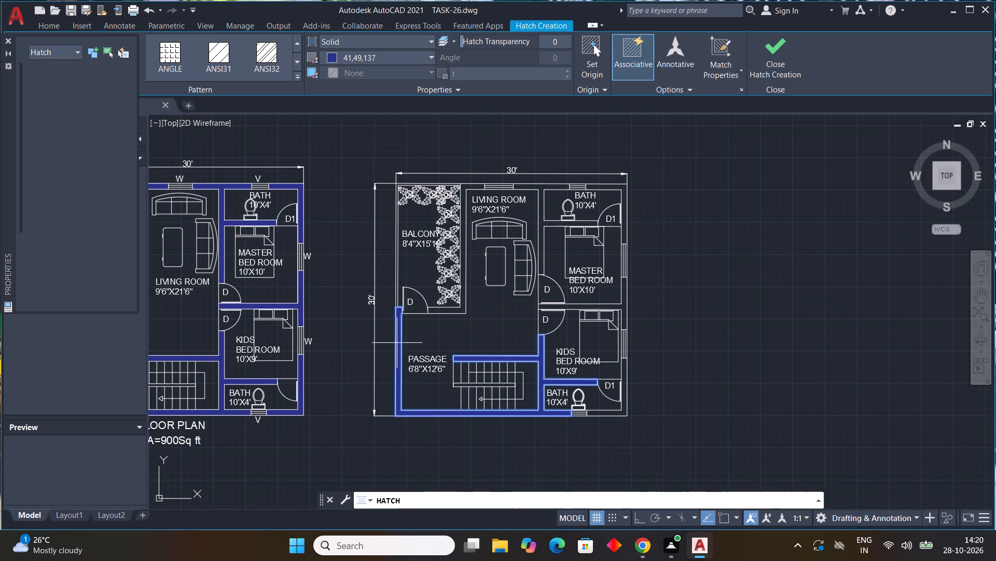
pyautogui.click(453, 312)
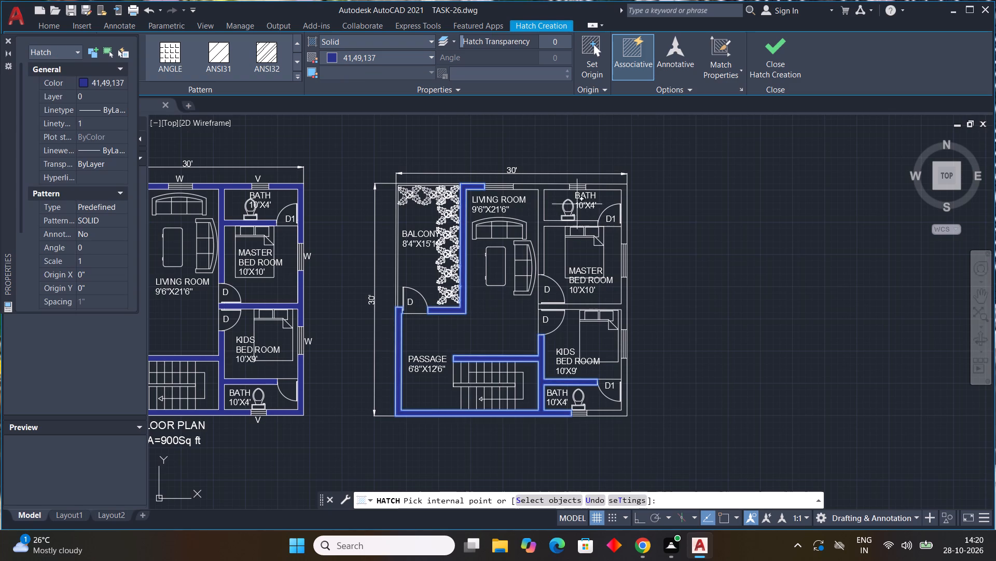
pyautogui.click(539, 190)
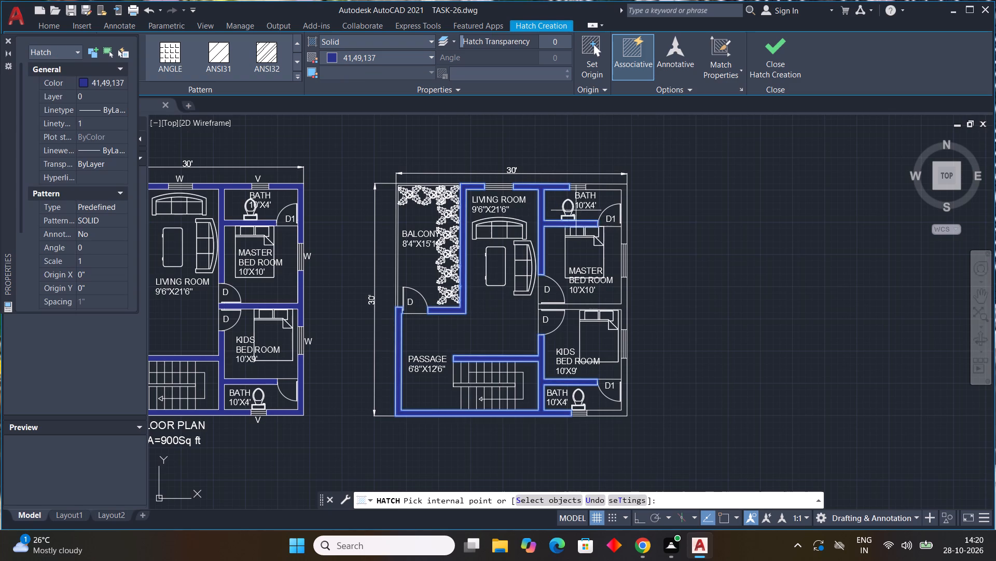
pyautogui.click(621, 186)
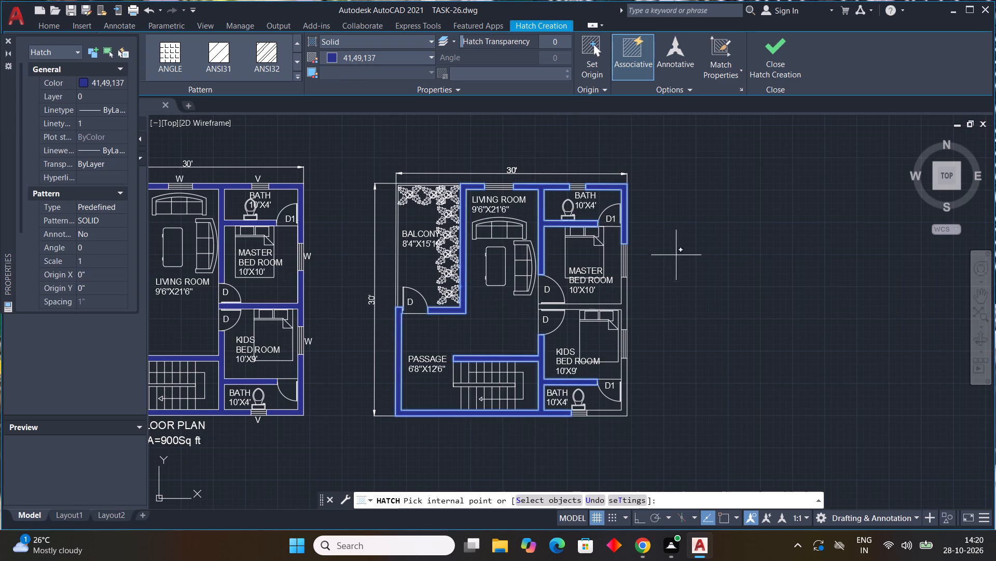
pyautogui.click(626, 305)
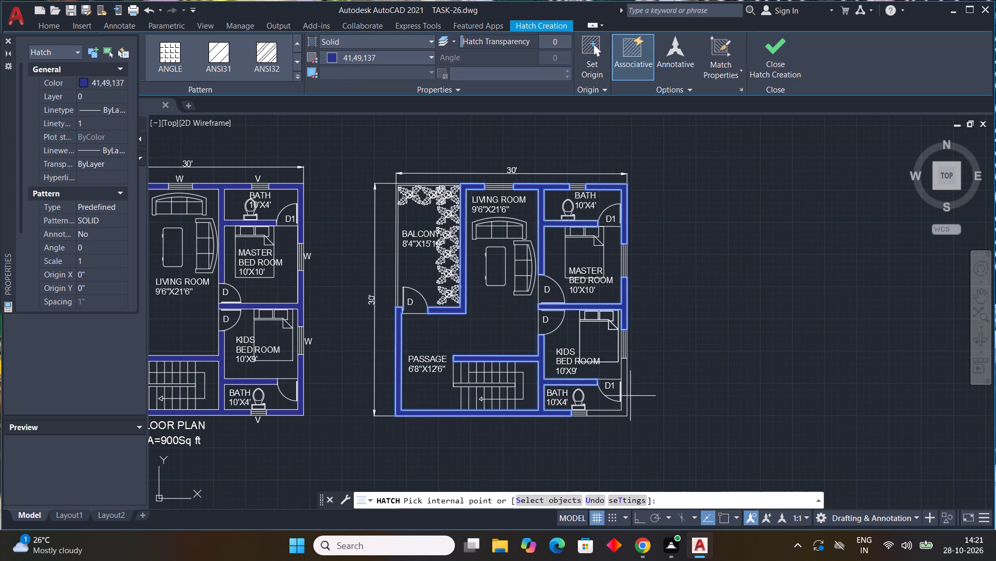
pyautogui.click(626, 391)
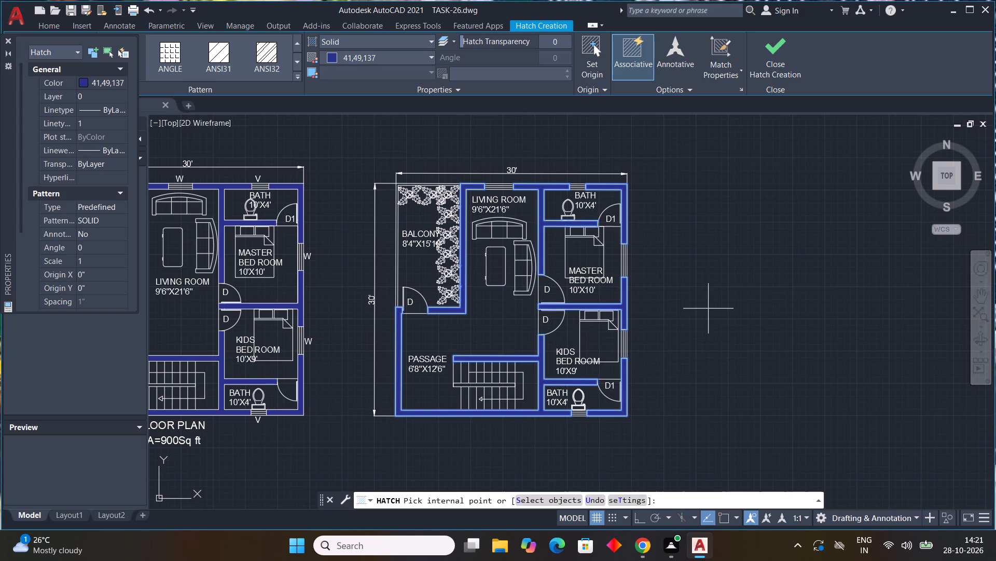
pyautogui.press('Escape')
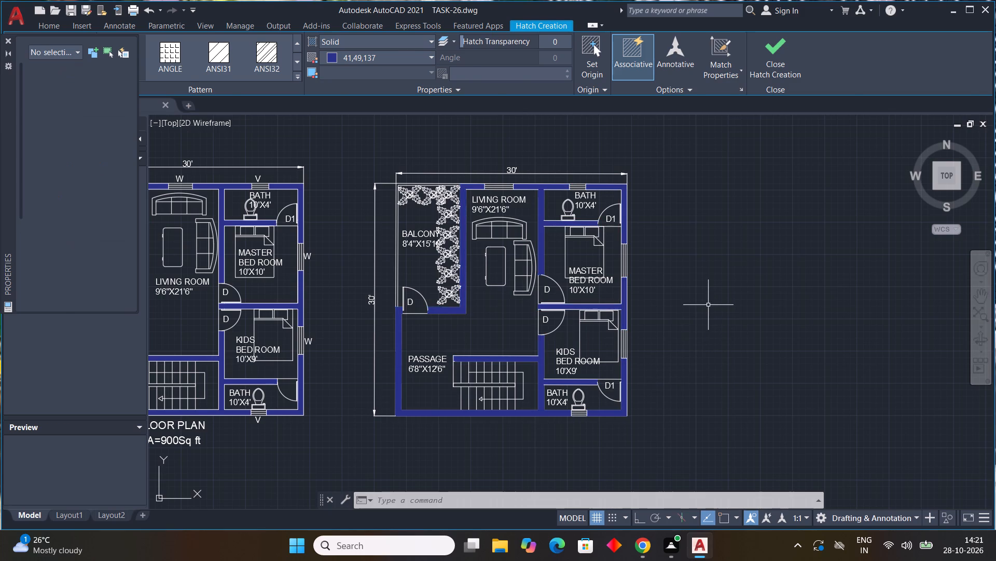
pyautogui.press('Escape')
# Copy the GROUND FLOOR PLAN title and TOTAL AREA=900Sq ft text to just below the second plan's south wall, near its west end.
pyautogui.moveTo(708, 309); pyautogui.dragTo(814, 248, button='middle')
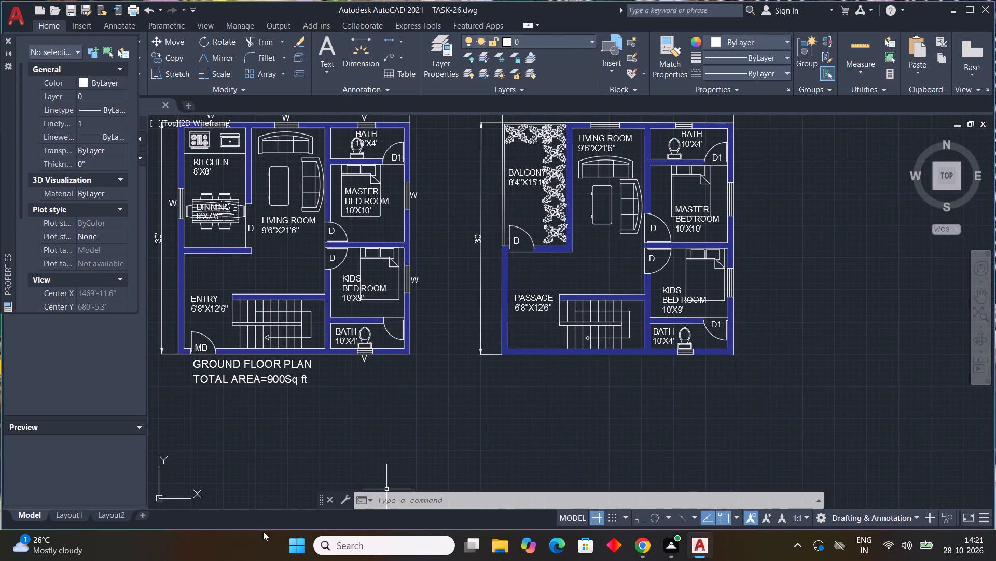
pyautogui.click(286, 361)
pyautogui.click(285, 380)
pyautogui.press('c')
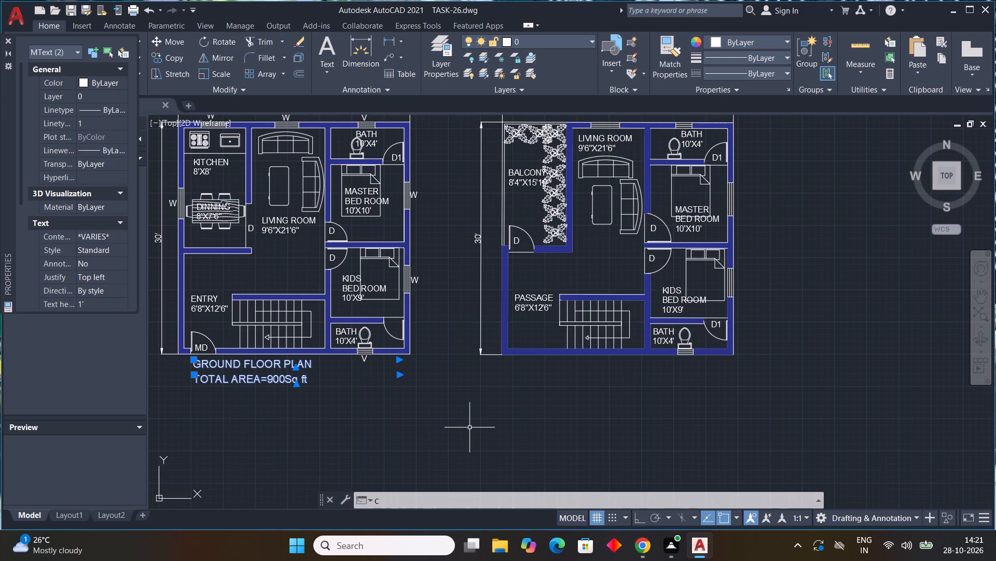
pyautogui.press('o')
pyautogui.press('space')
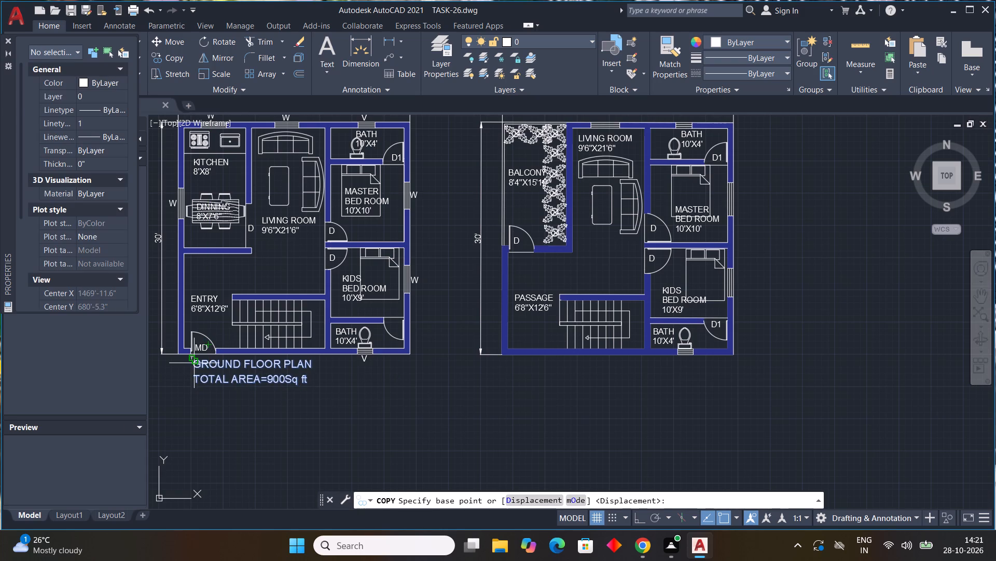
pyautogui.moveTo(194, 363); pyautogui.dragTo(201, 365)
pyautogui.scroll(2, 506, 372)
pyautogui.moveTo(507, 371); pyautogui.dragTo(365, 352, button='middle')
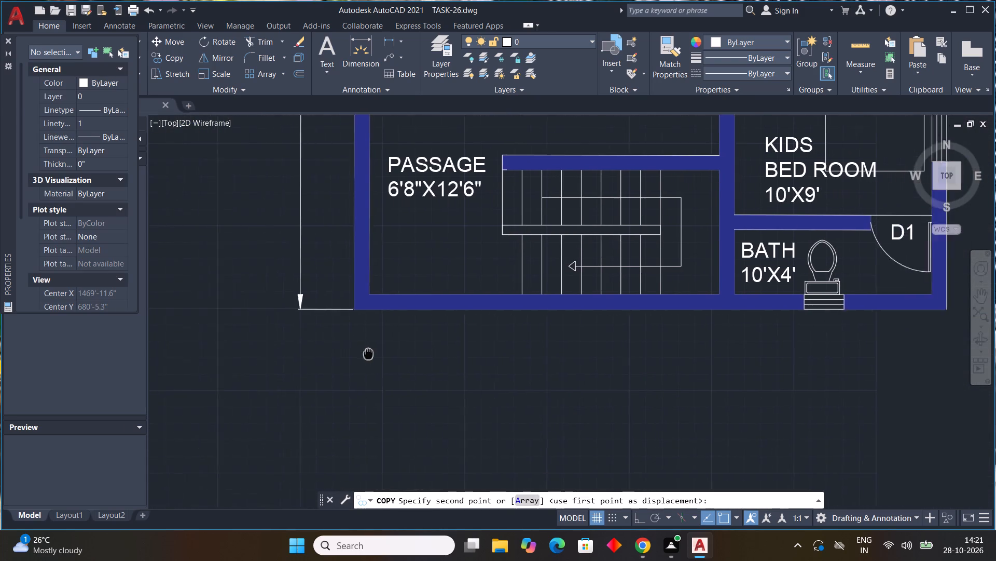
pyautogui.moveTo(365, 352); pyautogui.dragTo(328, 347, button='middle')
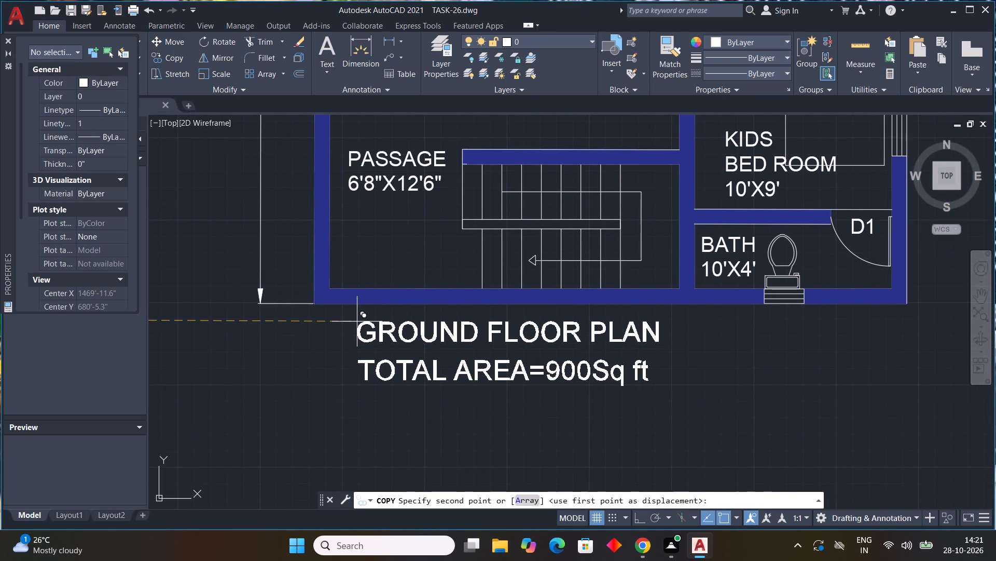
pyautogui.click(357, 322)
pyautogui.press('Escape')
pyautogui.press('Escape')
pyautogui.press('Escape')
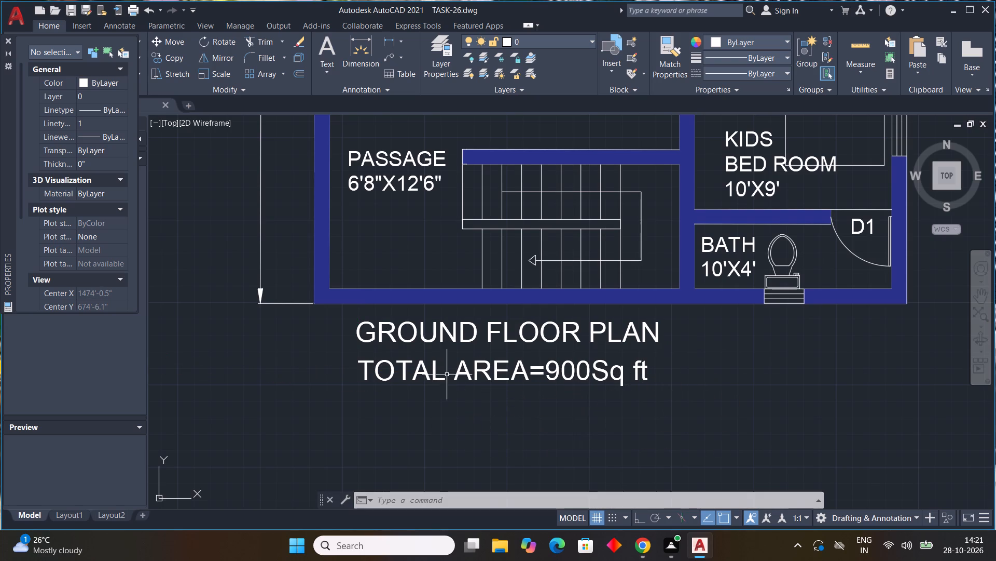
# Change the copied title under the second plan to read FIRST FLOOR PLAN.
pyautogui.scroll(-3, 524, 353)
pyautogui.scroll(3, 525, 351)
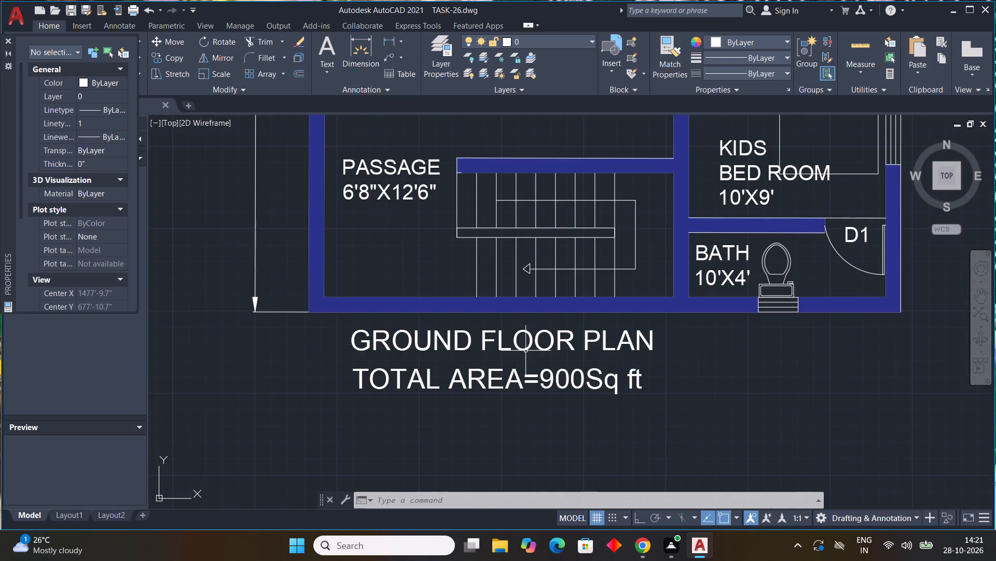
pyautogui.doubleClick(515, 345)
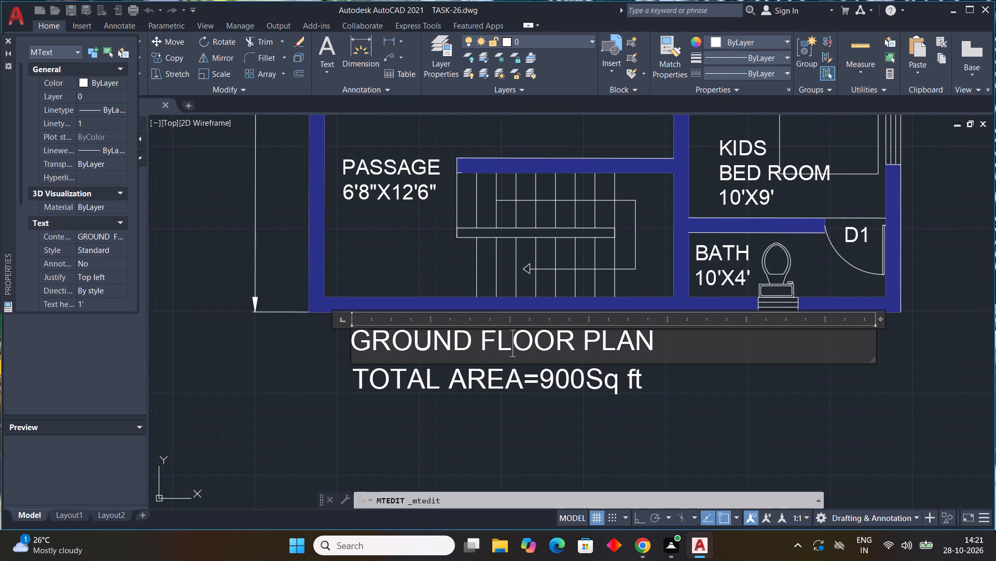
pyautogui.click(473, 349)
pyautogui.press('BackSpace')
pyautogui.press('BackSpace')
pyautogui.press('BackSpace')
pyautogui.press('BackSpace')
pyautogui.press('BackSpace')
pyautogui.press('BackSpace')
pyautogui.press('BackSpace')
pyautogui.press('BackSpace')
pyautogui.press('BackSpace')
pyautogui.press('BackSpace')
pyautogui.press('BackSpace')
pyautogui.press('BackSpace')
pyautogui.press('BackSpace')
pyautogui.press('BackSpace')
pyautogui.press('BackSpace')
pyautogui.press('BackSpace')
pyautogui.press('BackSpace')
pyautogui.press('BackSpace')
pyautogui.press('BackSpace')
pyautogui.press('BackSpace')
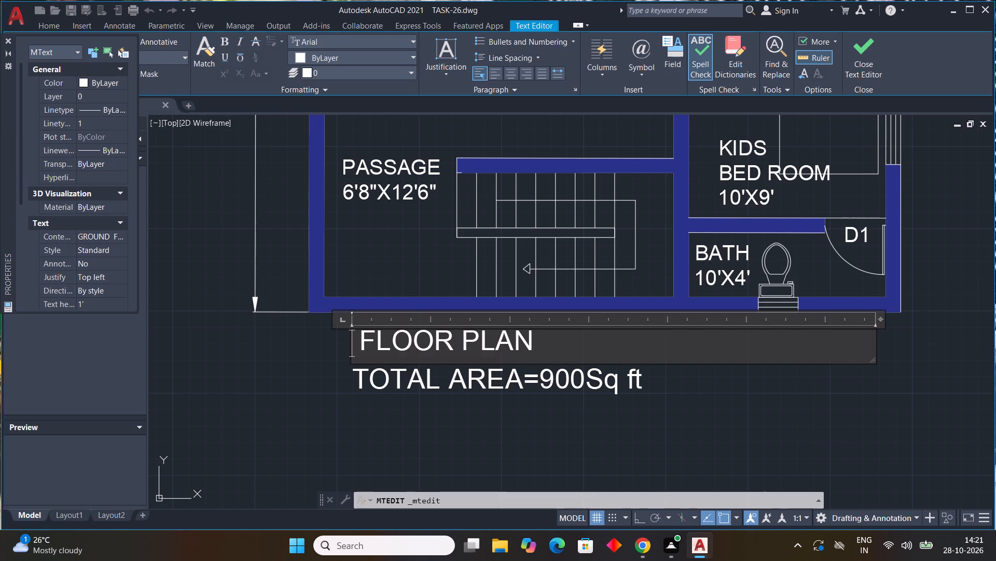
pyautogui.click(473, 349)
pyautogui.write('FIR')
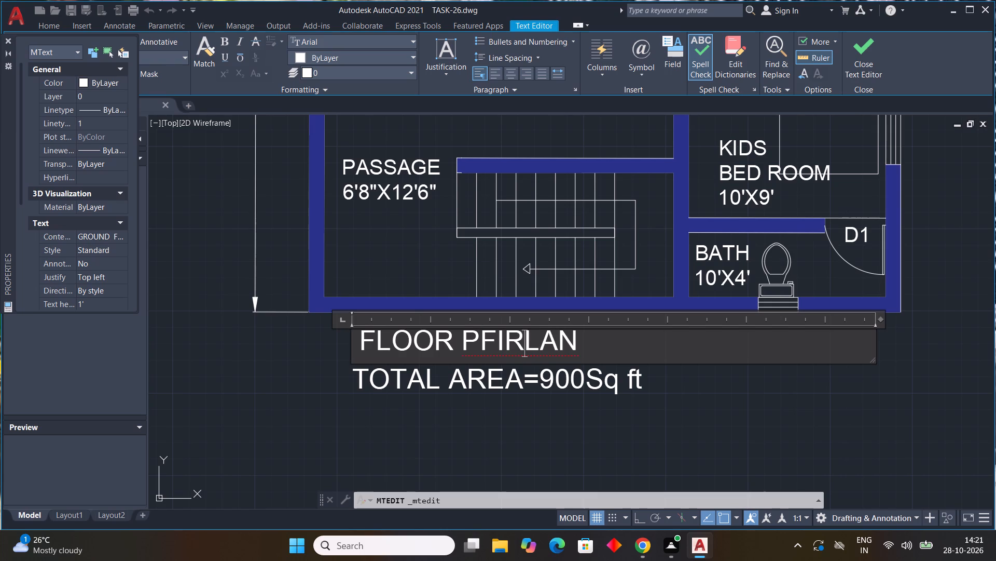
pyautogui.press('BackSpace')
pyautogui.press('BackSpace')
pyautogui.press('BackSpace')
pyautogui.press('BackSpace')
pyautogui.press('BackSpace')
pyautogui.press('BackSpace')
pyautogui.press('BackSpace')
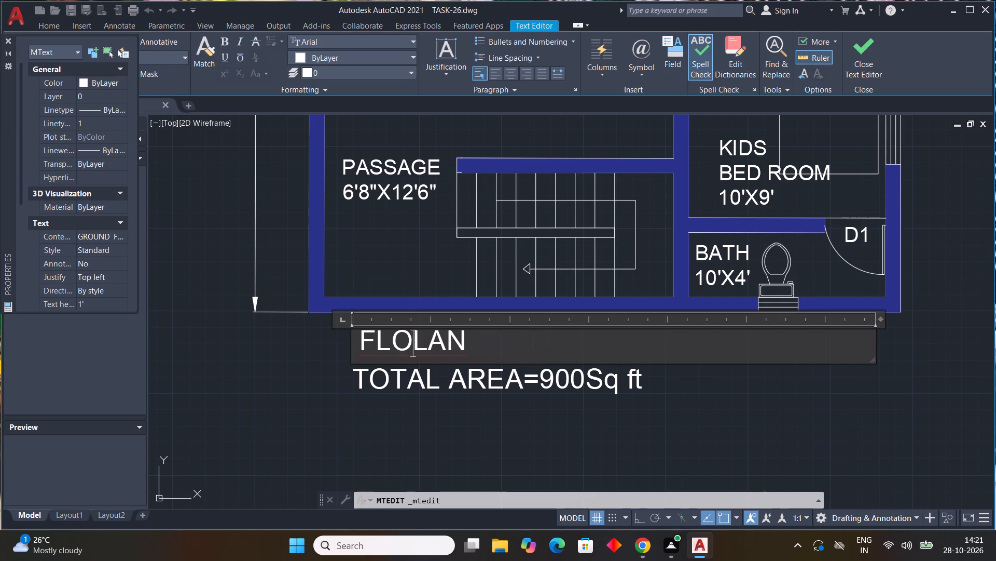
pyautogui.click(479, 344)
pyautogui.press('BackSpace')
pyautogui.press('BackSpace')
pyautogui.press('BackSpace')
pyautogui.press('BackSpace')
pyautogui.press('BackSpace')
pyautogui.press('BackSpace')
pyautogui.press('BackSpace')
pyautogui.press('BackSpace')
pyautogui.press('BackSpace')
pyautogui.press('BackSpace')
pyautogui.press('BackSpace')
pyautogui.press('BackSpace')
pyautogui.press('BackSpace')
pyautogui.press('BackSpace')
pyautogui.press('BackSpace')
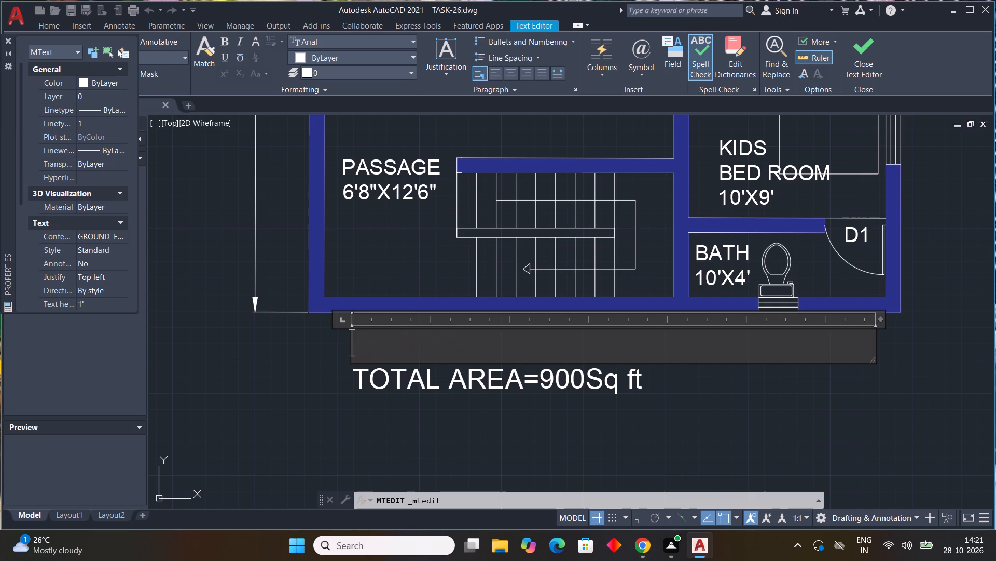
pyautogui.write('FIR')
pyautogui.write('ST')
pyautogui.press('space')
pyautogui.write('FLOOR PLAN')
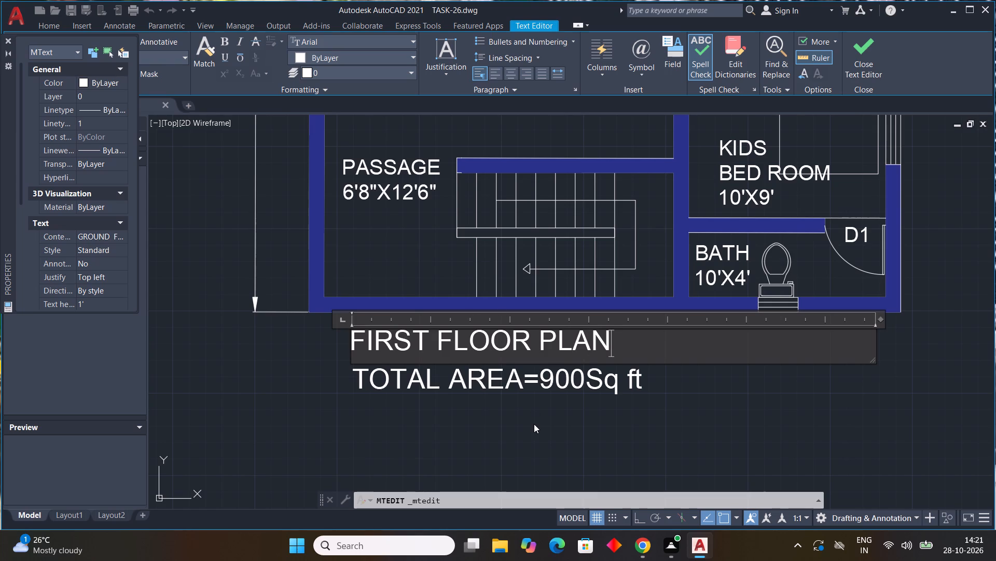
pyautogui.click(531, 416)
pyautogui.scroll(-4, 531, 415)
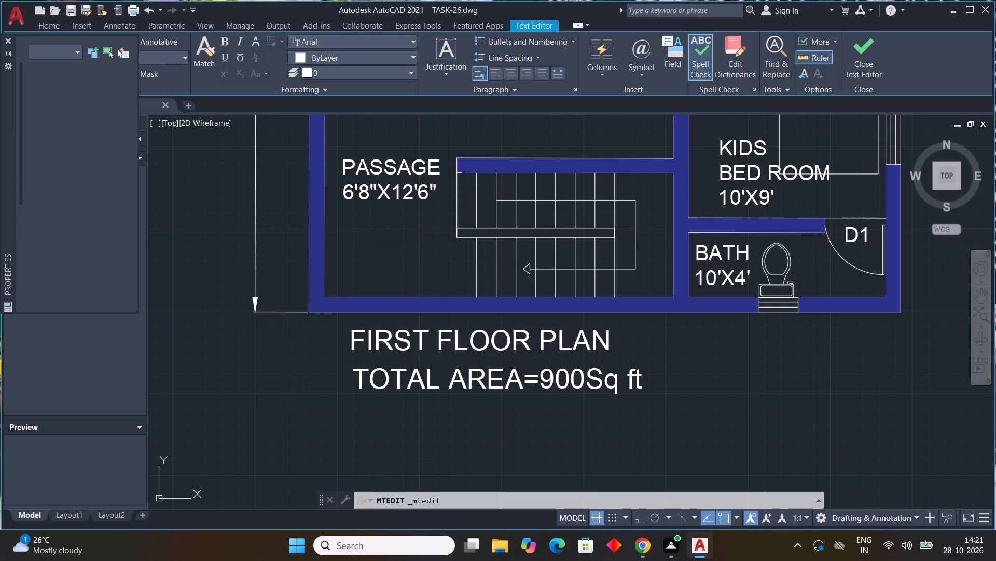
pyautogui.scroll(-2, 468, 320)
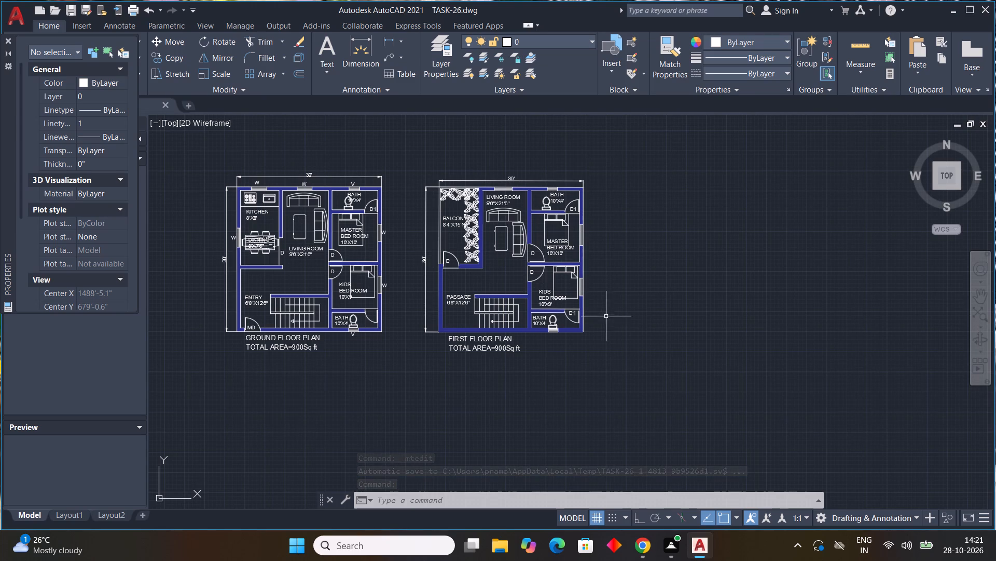
pyautogui.press('Escape')
pyautogui.press('Escape')
# Review the ground floor and first floor plans side by side, checking the walls, furniture, labels and titles.
pyautogui.scroll(-3, 478, 317)
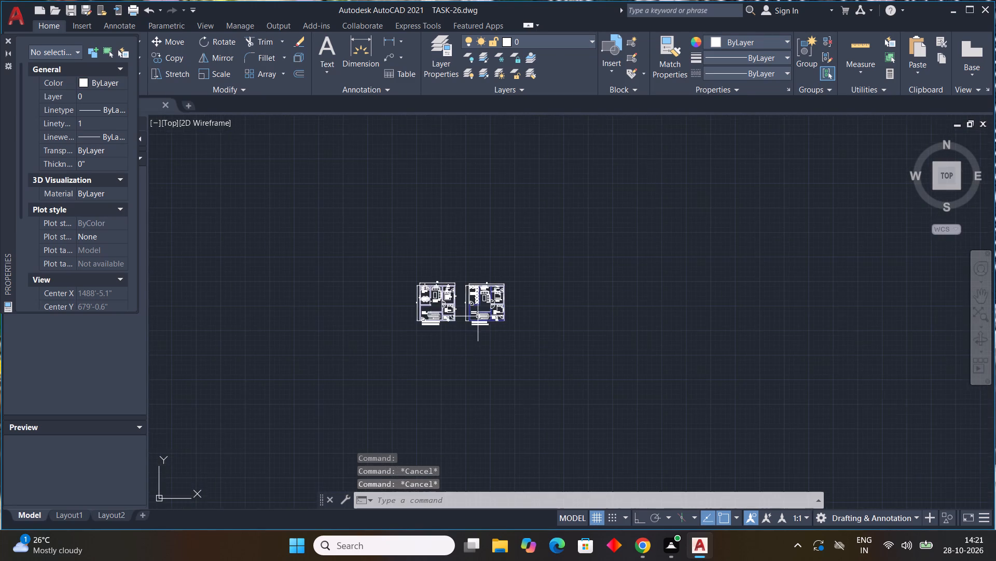
pyautogui.scroll(3, 428, 314)
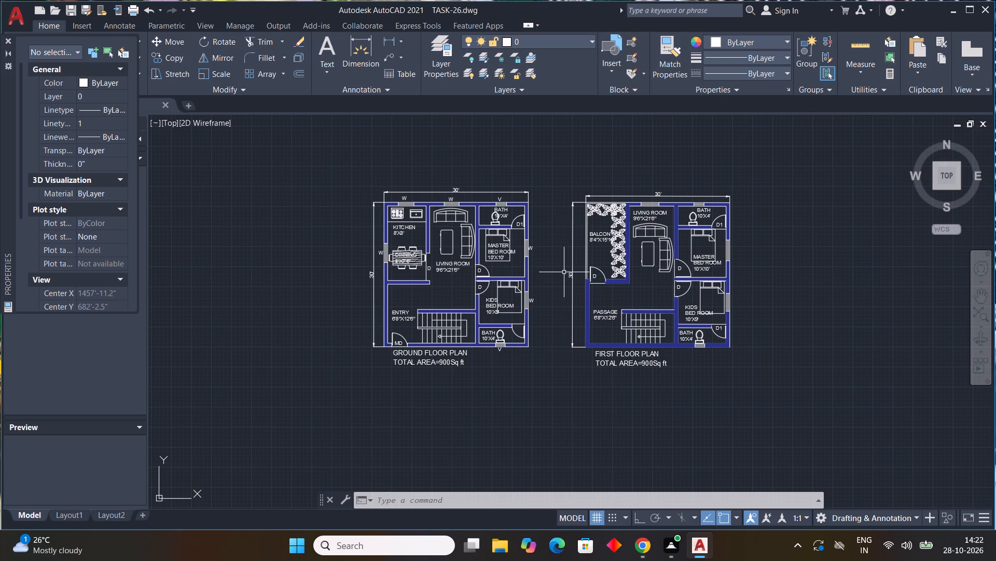
pyautogui.scroll(-1, 493, 203)
pyautogui.moveTo(525, 260); pyautogui.dragTo(521, 257, button='middle')
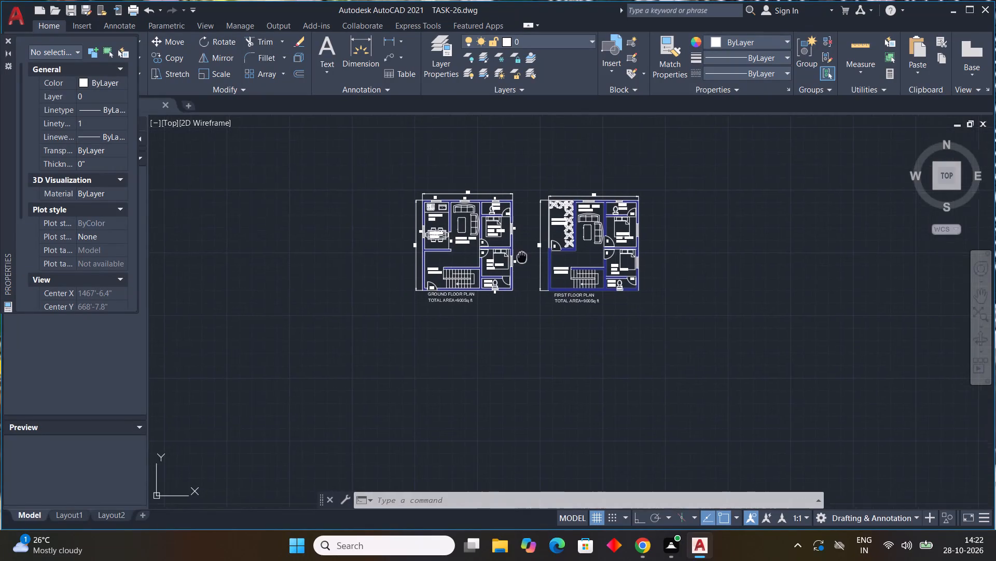
pyautogui.moveTo(521, 257); pyautogui.dragTo(439, 220, button='middle')
pyautogui.scroll(2, 485, 198)
pyautogui.scroll(-1, 485, 198)
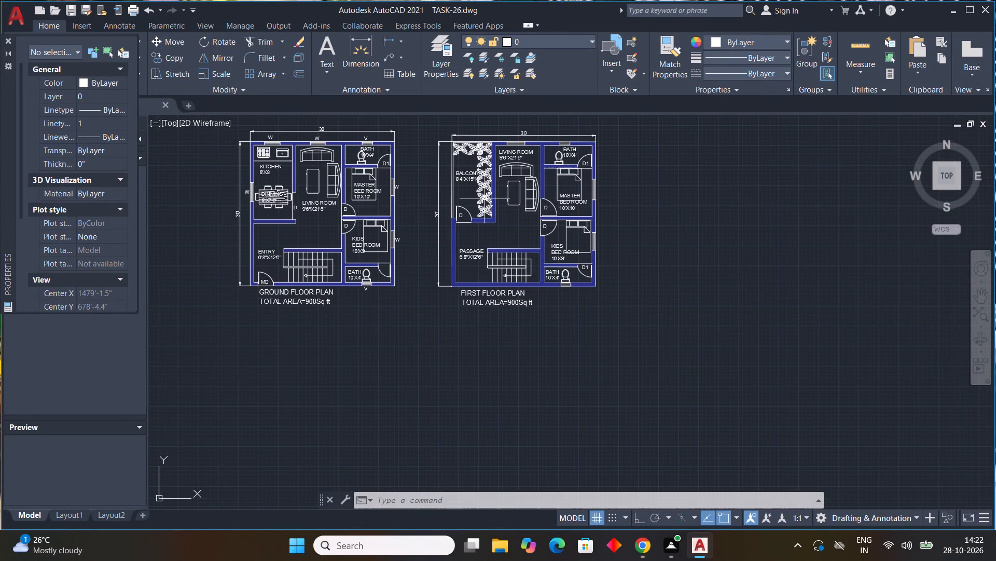
pyautogui.moveTo(485, 198); pyautogui.dragTo(477, 226, button='middle')
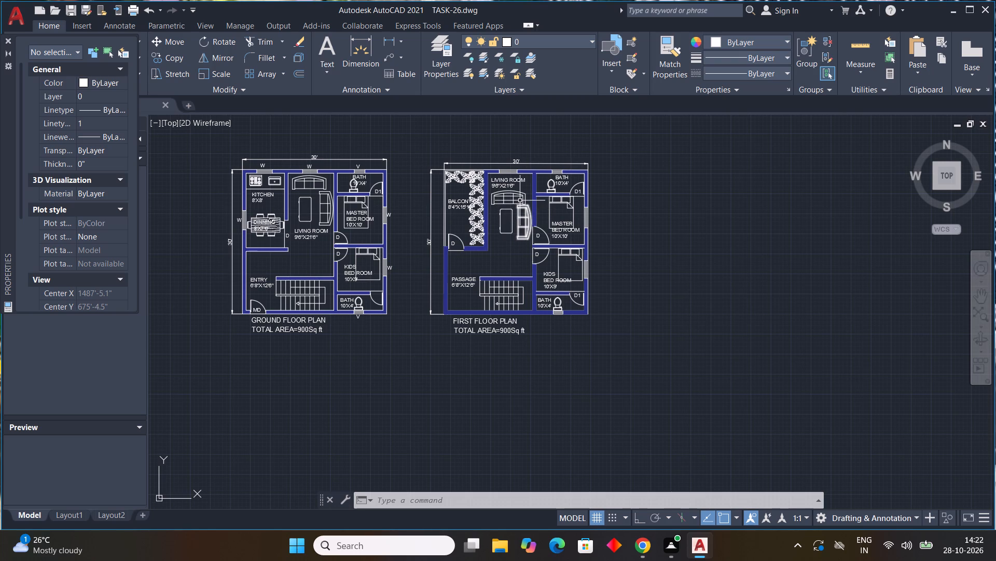
pyautogui.scroll(-1, 597, 224)
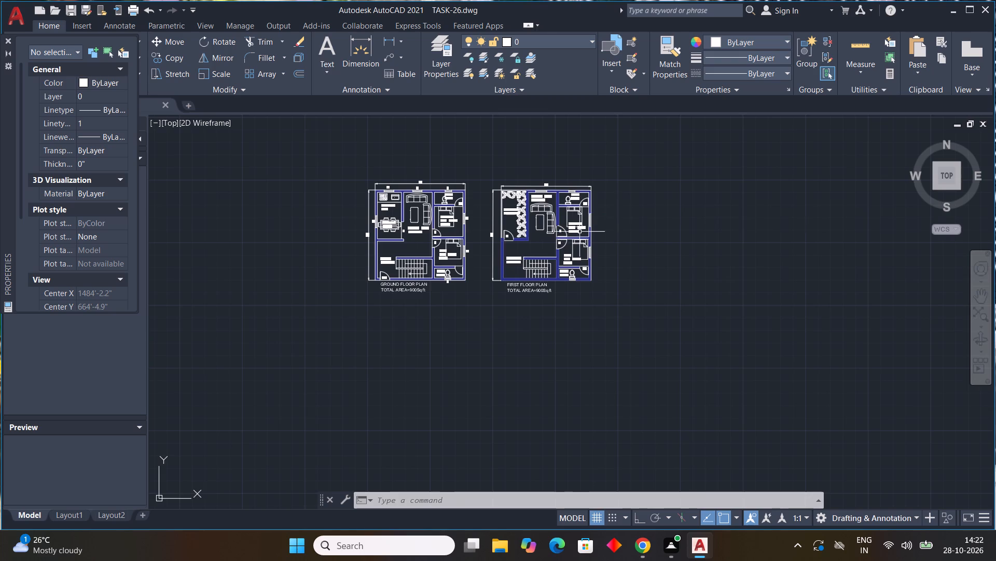
pyautogui.scroll(3, 568, 238)
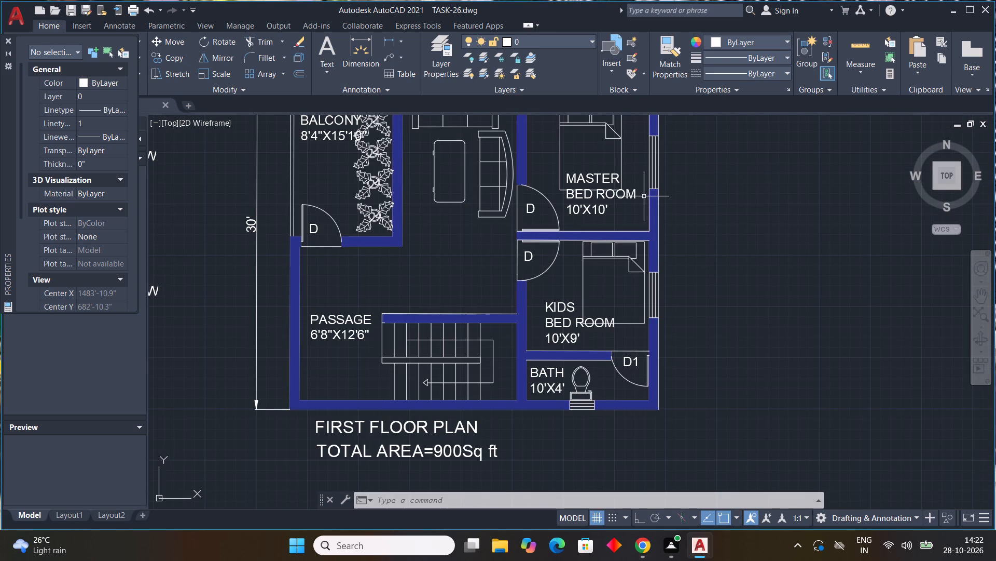
pyautogui.scroll(-4, 644, 196)
pyautogui.scroll(2, 602, 195)
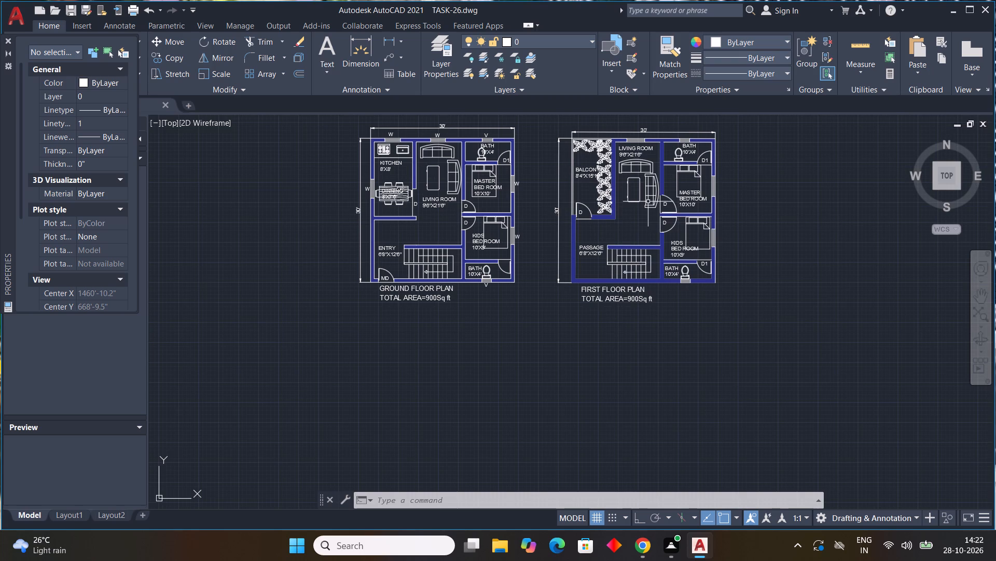
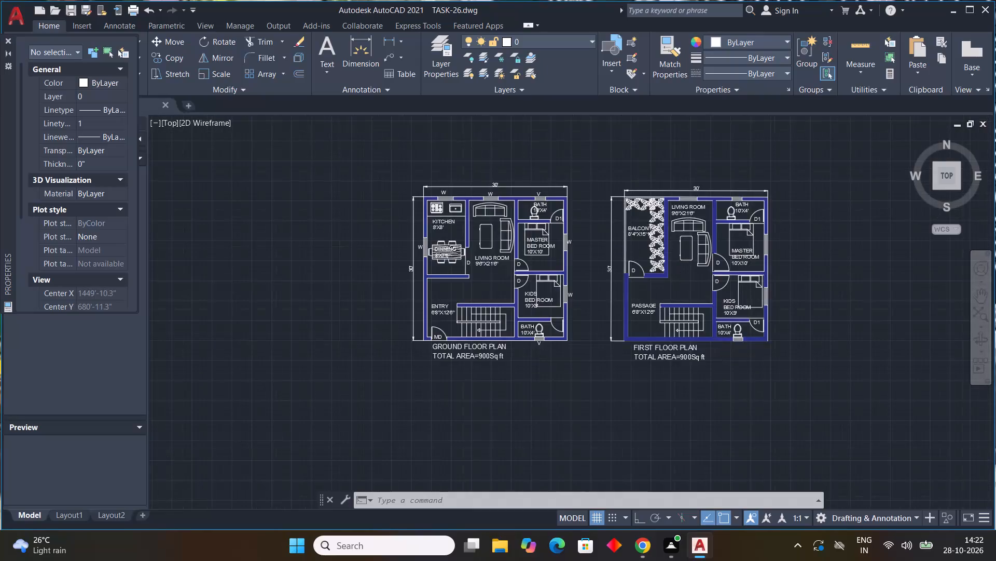
# Save the drawing, including a Save As under the name TASK-26 in Documents that replaces the existing file.
pyautogui.moveTo(724, 364); pyautogui.dragTo(638, 398, button='middle')
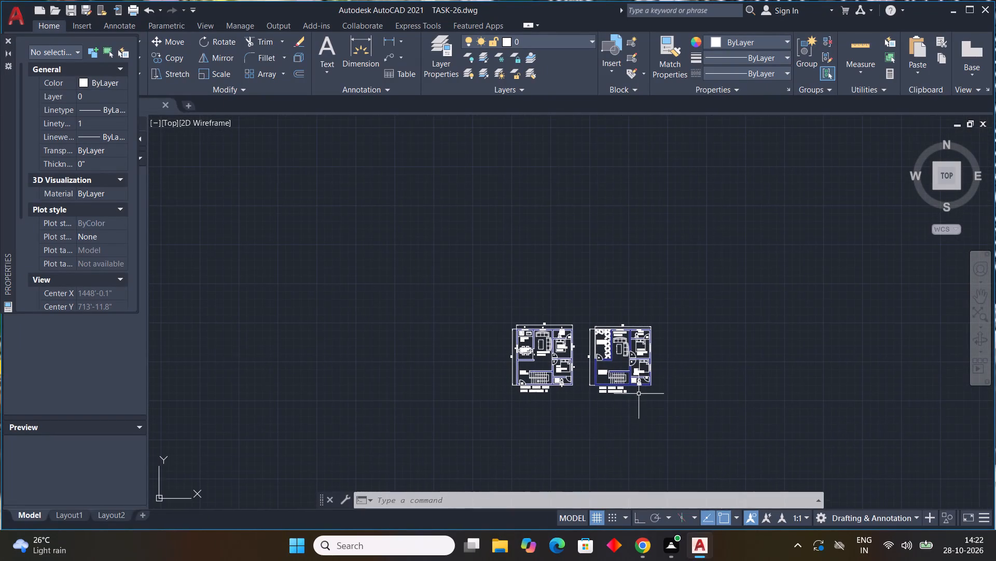
pyautogui.hotkey('ctrl', 's')
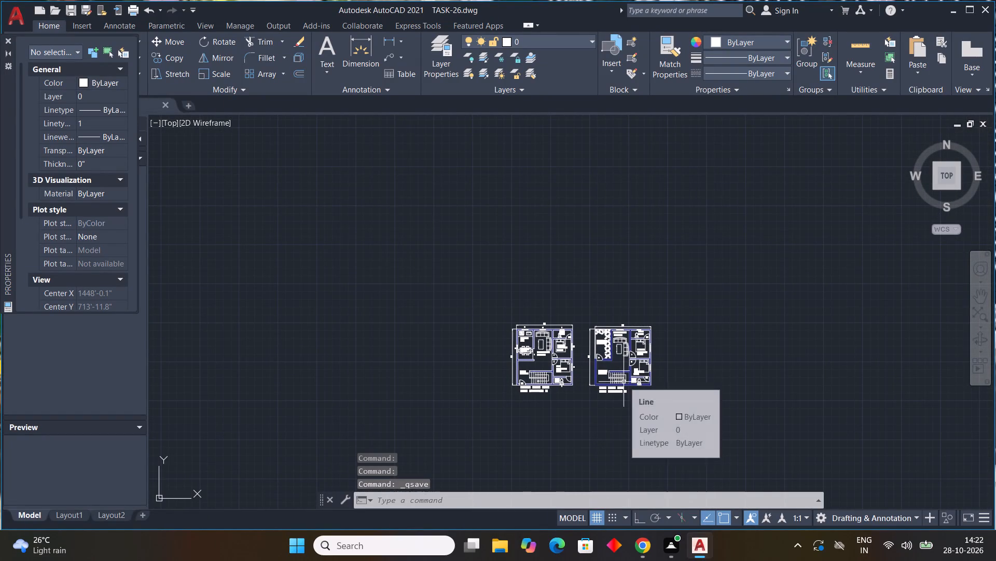
pyautogui.hotkey('ctrl', 's')
pyautogui.click(17, 21)
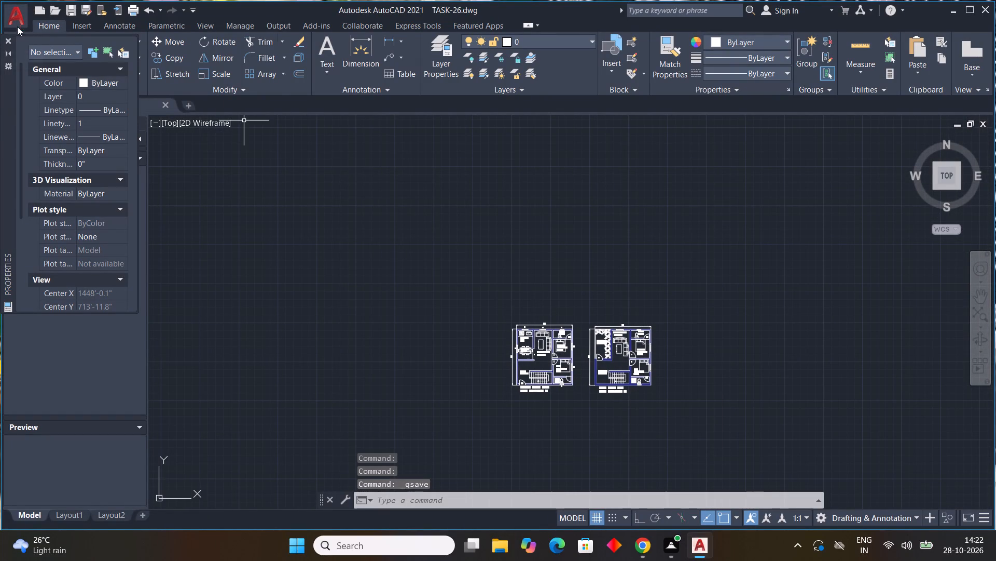
pyautogui.click(46, 171)
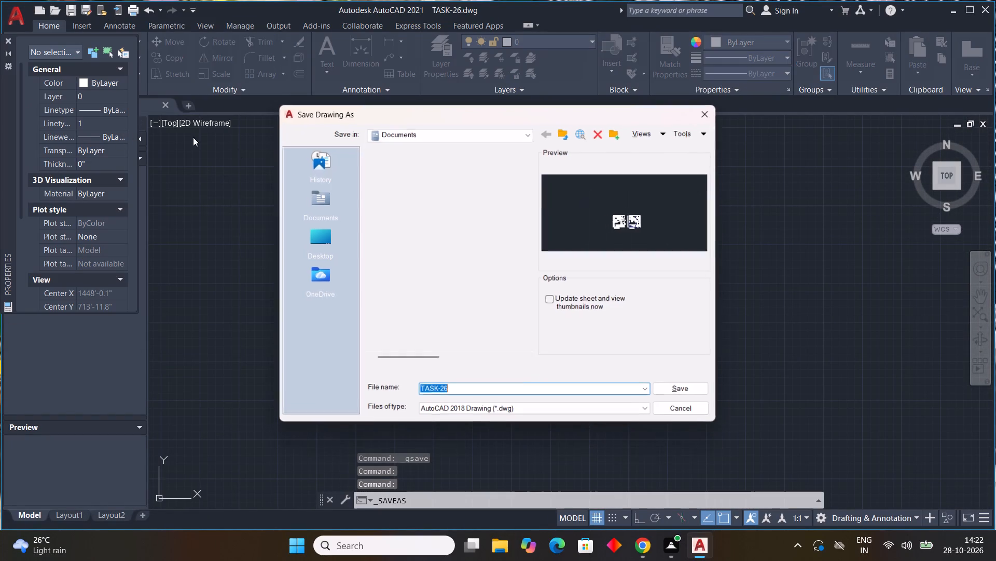
pyautogui.click(695, 393)
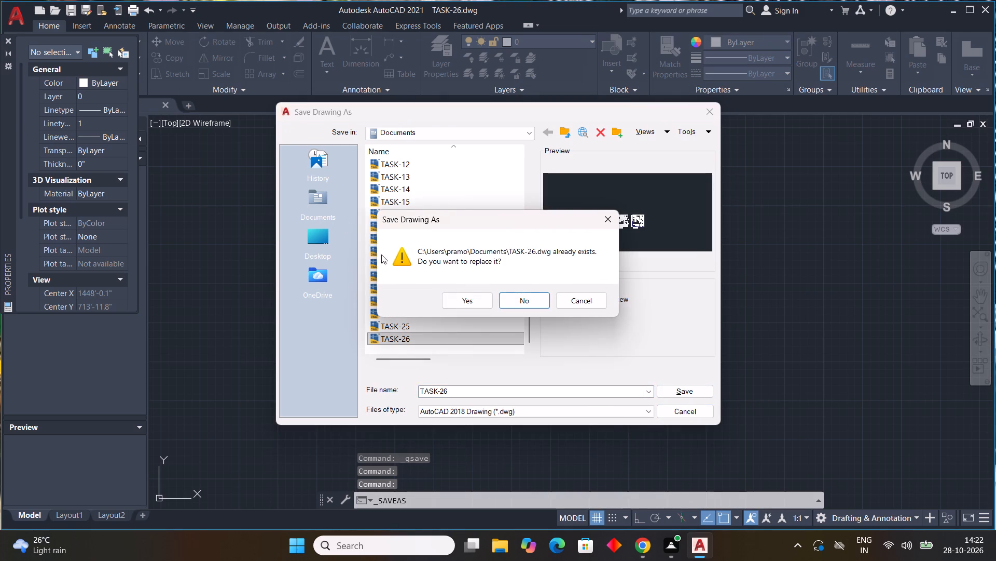
pyautogui.click(469, 299)
# Set up a plot with AutoCAD PDF (High Quality Print).pc3 and a Window plot area enclosing both floor plans and their titles.
pyautogui.click(17, 19)
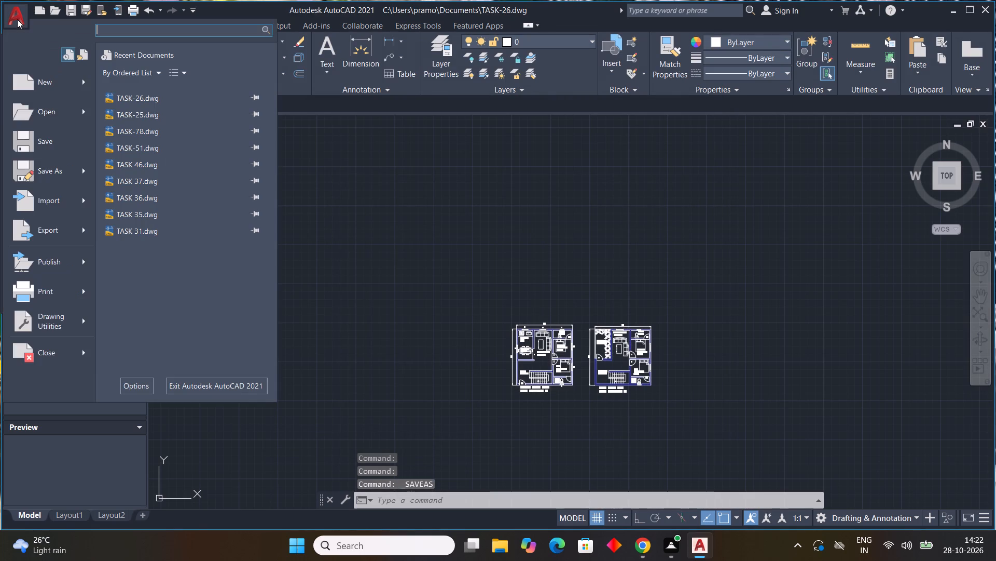
pyautogui.scroll(-3, 50, 185)
pyautogui.scroll(-4, 45, 232)
pyautogui.click(54, 289)
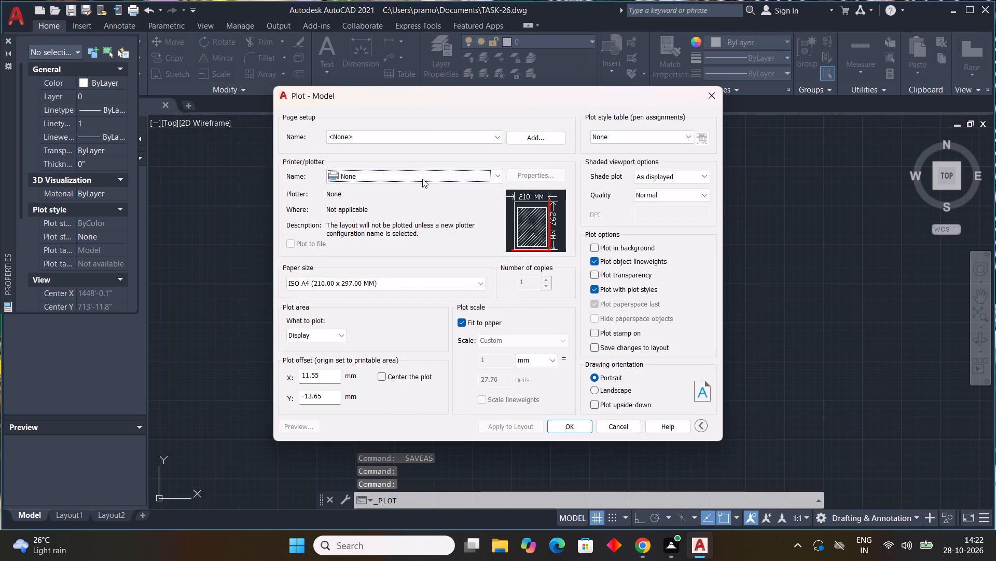
pyautogui.click(422, 179)
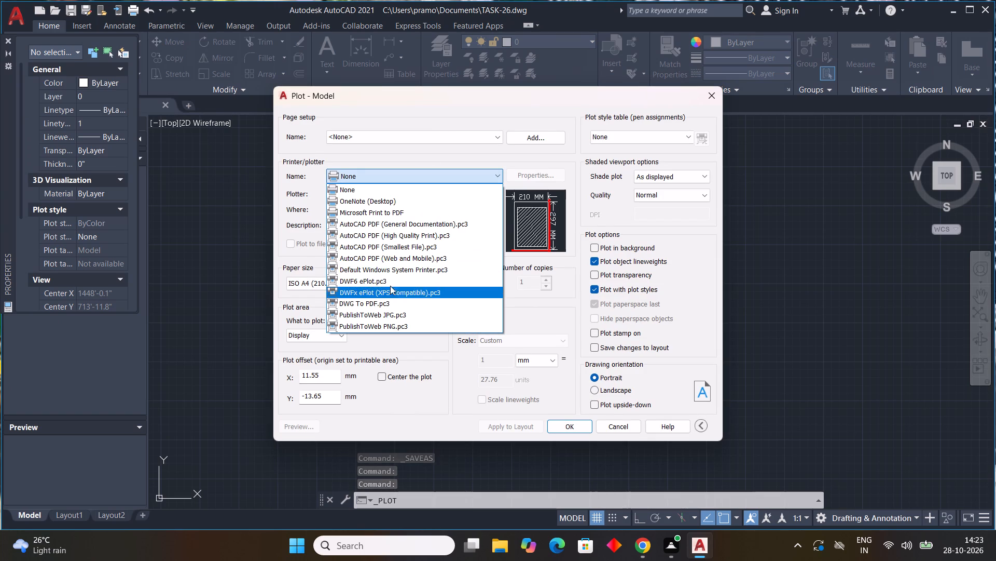
pyautogui.click(402, 233)
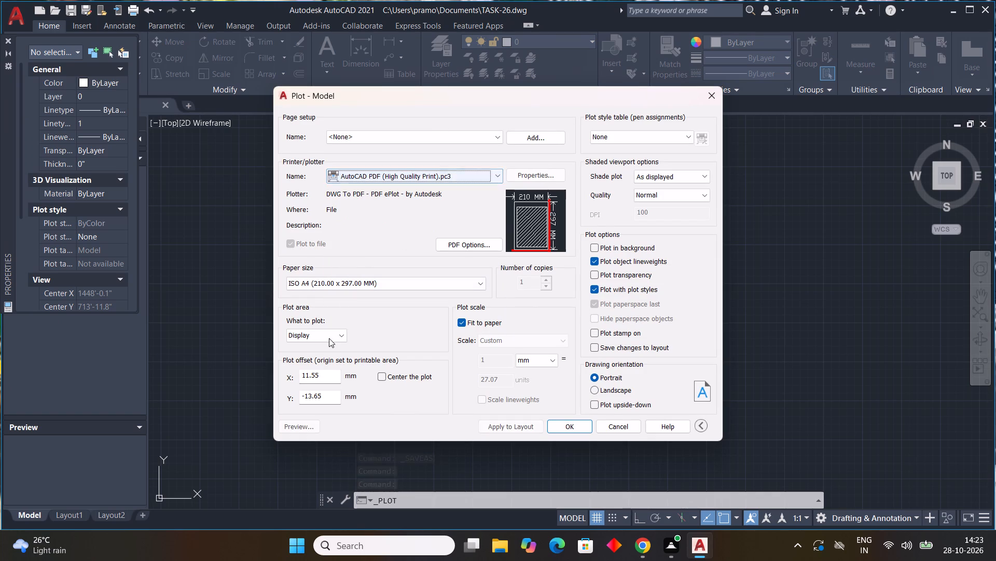
pyautogui.click(328, 338)
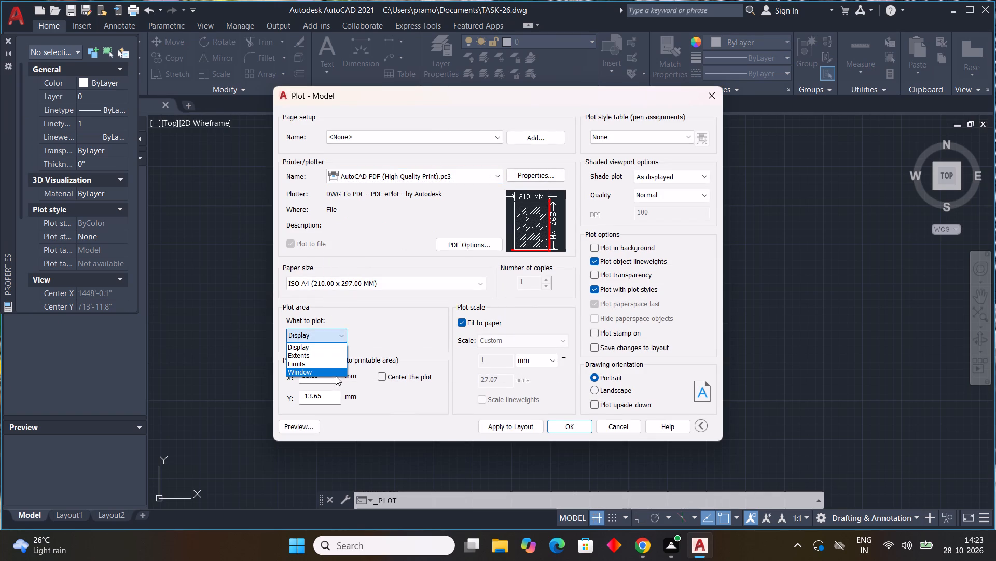
pyautogui.click(335, 375)
pyautogui.scroll(2, 667, 371)
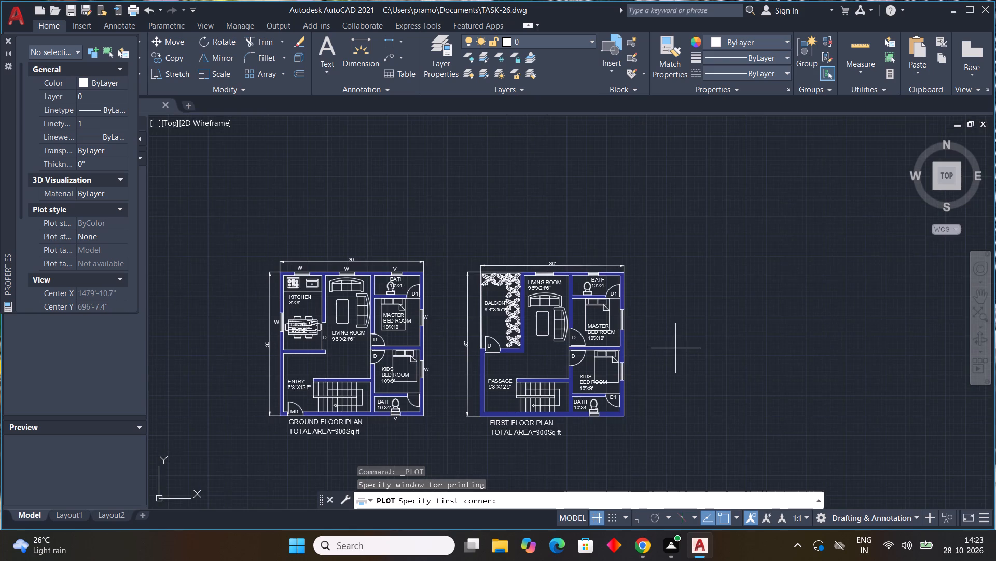
pyautogui.moveTo(675, 348); pyautogui.dragTo(698, 266, button='middle')
pyautogui.click(266, 157)
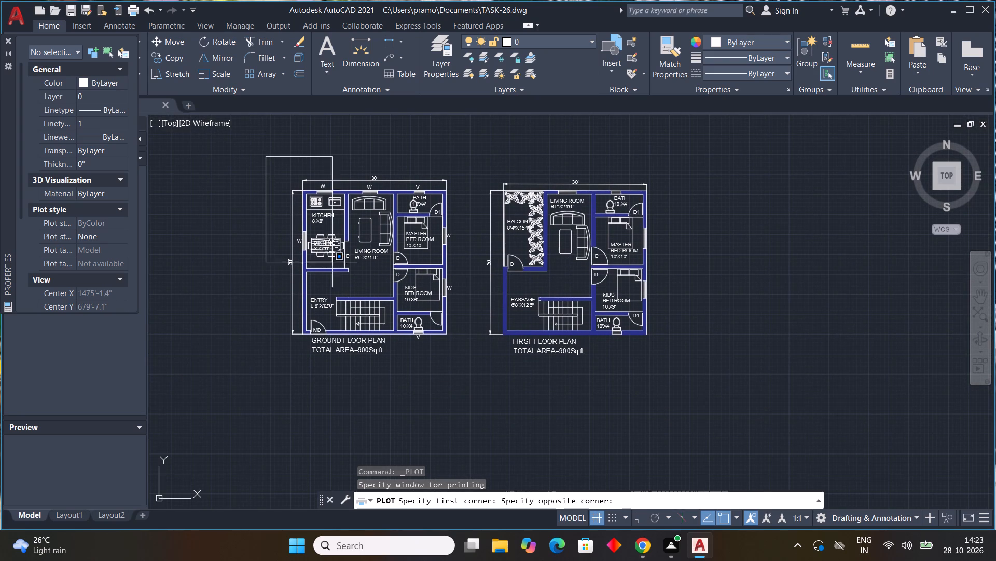
pyautogui.click(679, 374)
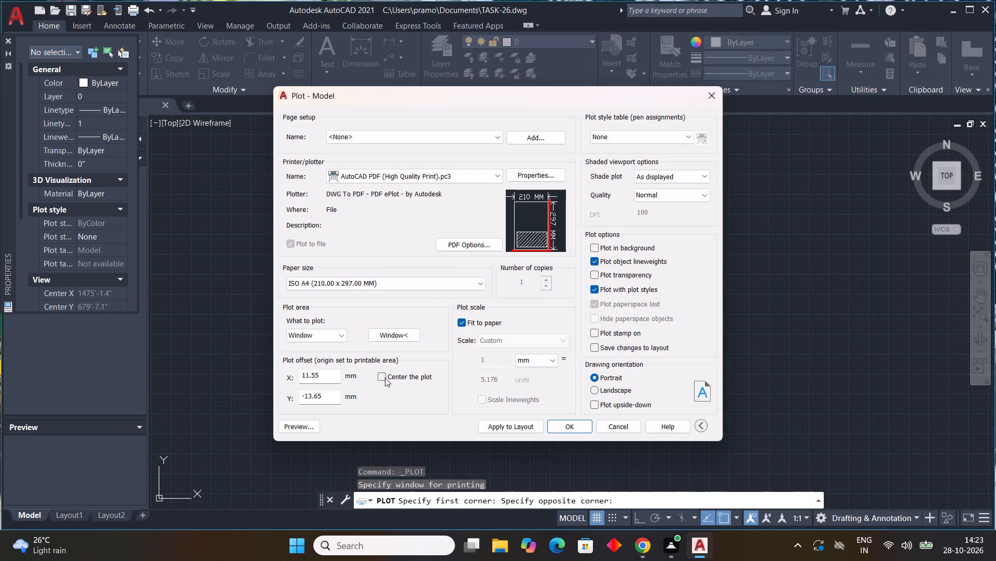
# Center the plot, set the plot scale units to inches, and plot the drawing to a PDF file in Documents.
pyautogui.click(382, 377)
pyautogui.click(528, 359)
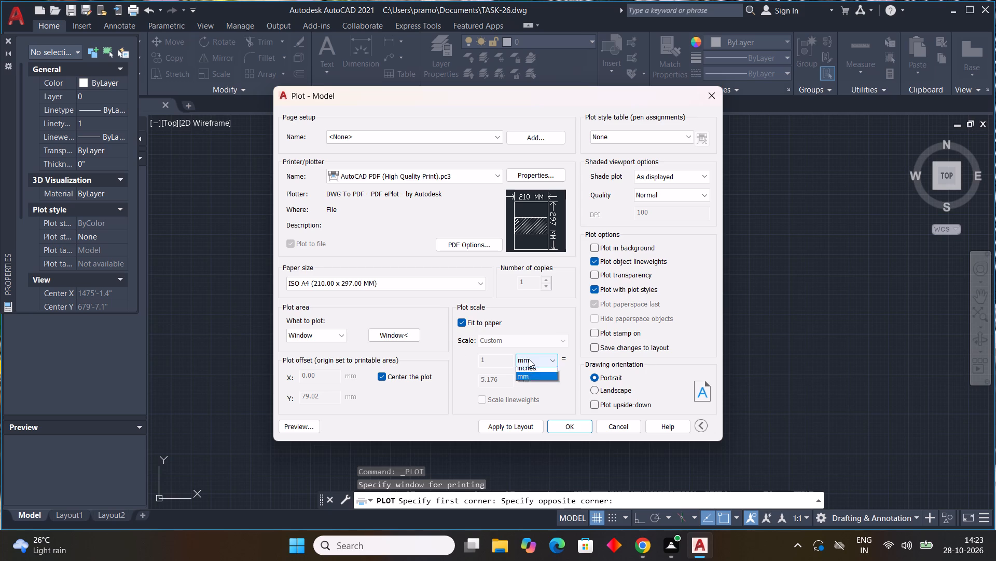
pyautogui.click(528, 370)
pyautogui.click(500, 419)
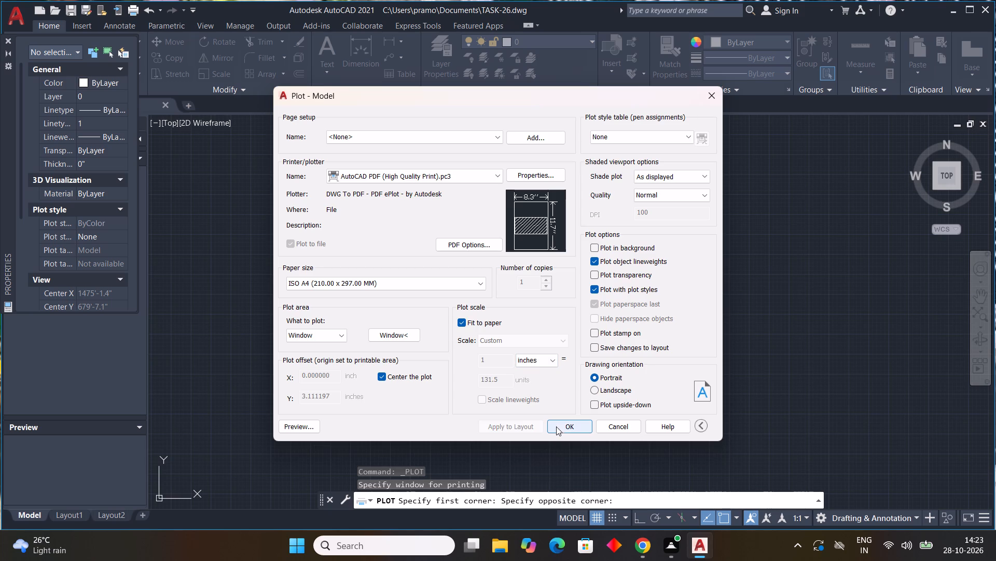
pyautogui.click(557, 425)
pyautogui.click(668, 395)
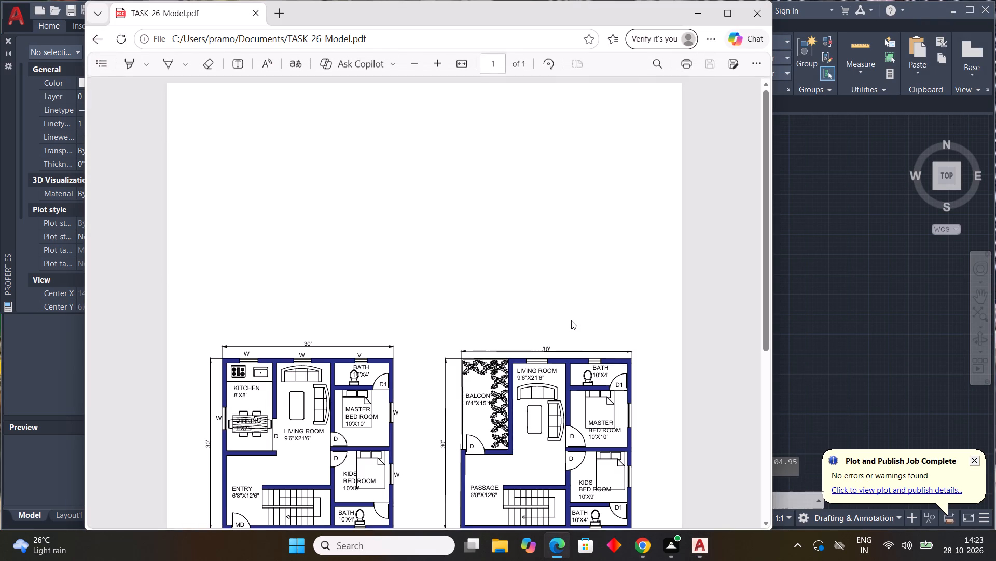
# Examine both floor plans in the plotted PDF, and minimize the PDF viewer and the drawing window.
pyautogui.scroll(-4, 572, 201)
pyautogui.scroll(4, 560, 234)
pyautogui.scroll(-4, 560, 234)
pyautogui.scroll(1, 573, 228)
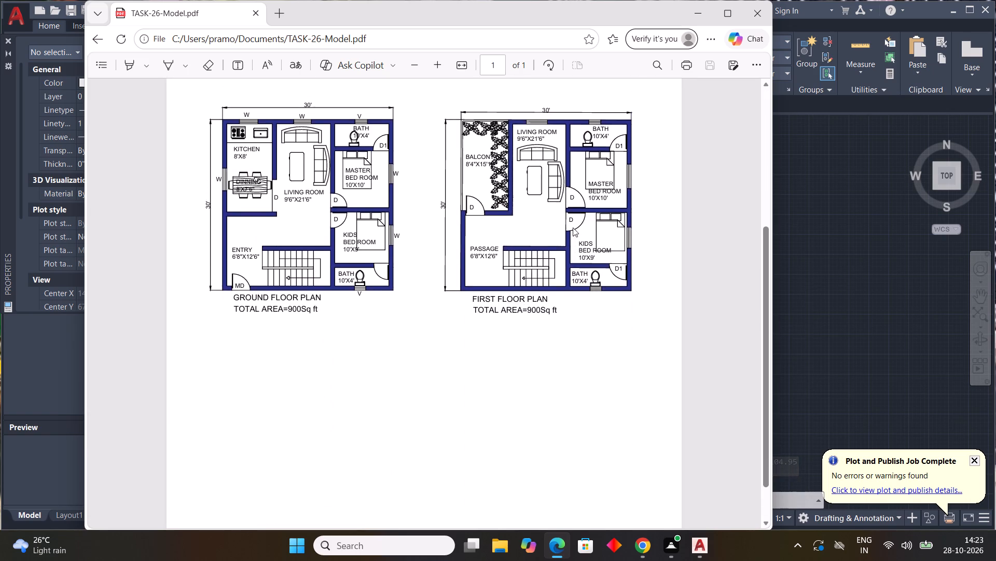
pyautogui.scroll(1, 573, 228)
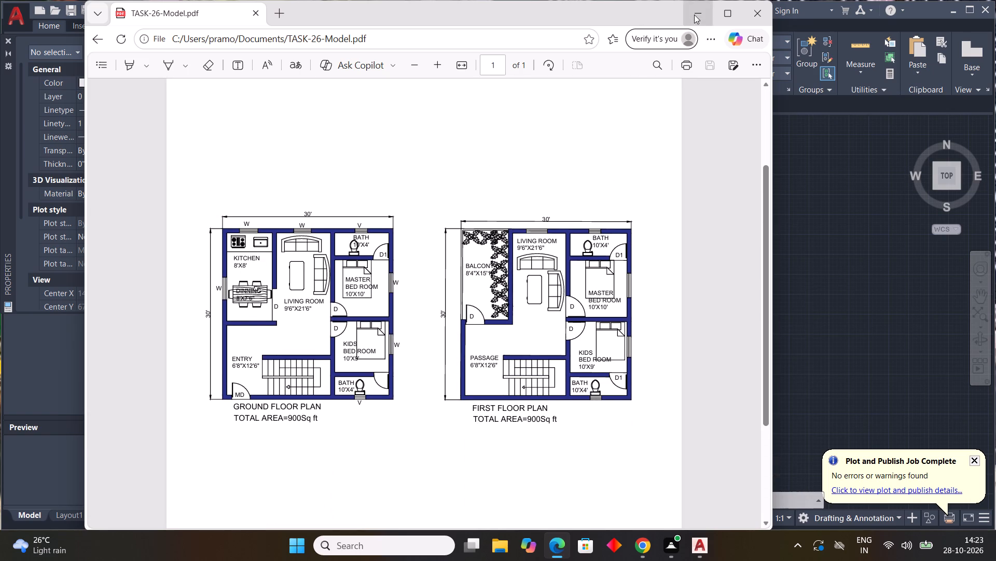
pyautogui.click(694, 15)
pyautogui.click(955, 9)
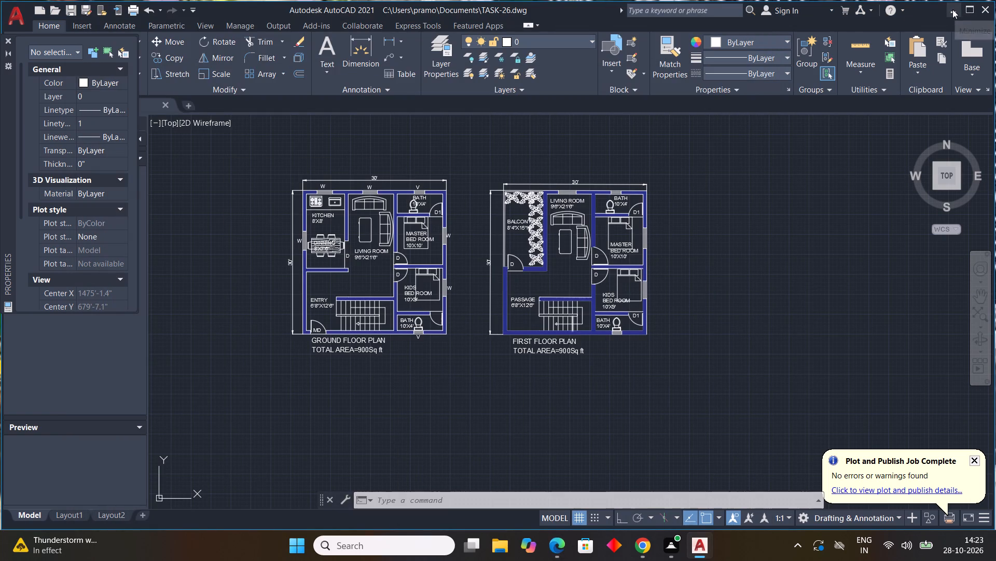